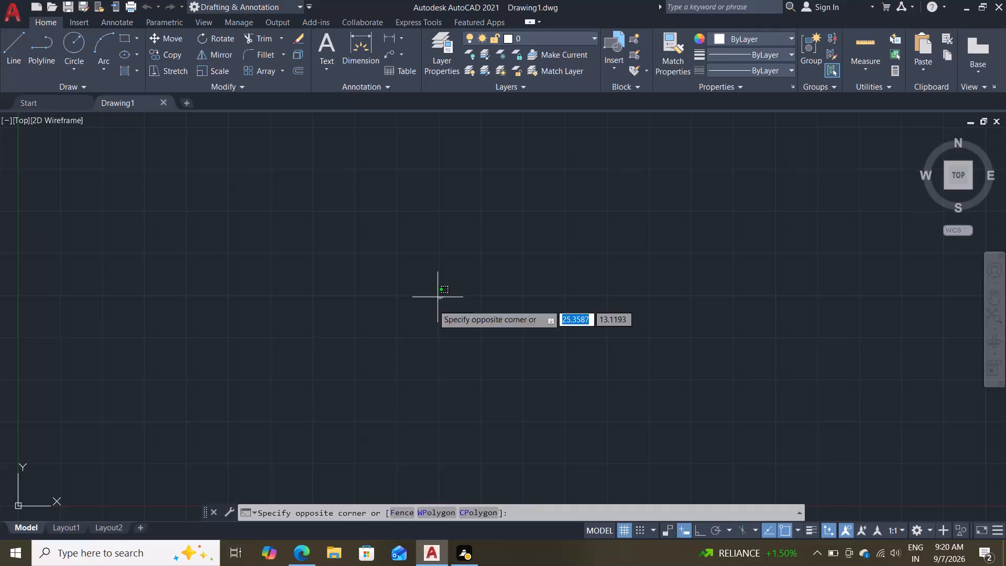
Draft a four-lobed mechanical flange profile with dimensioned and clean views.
Configure the drawing units to decimal length with one decimal place (0.0) and millimeters as the insertion scale.
left_click_drag(334, 372, 334, 377)
type("un")
key("Return")
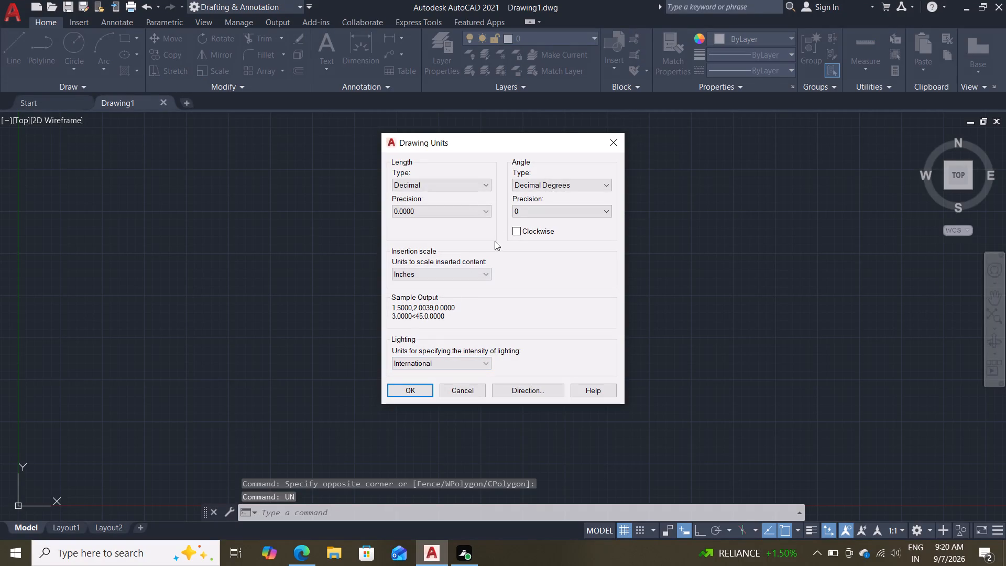
left_click(477, 184)
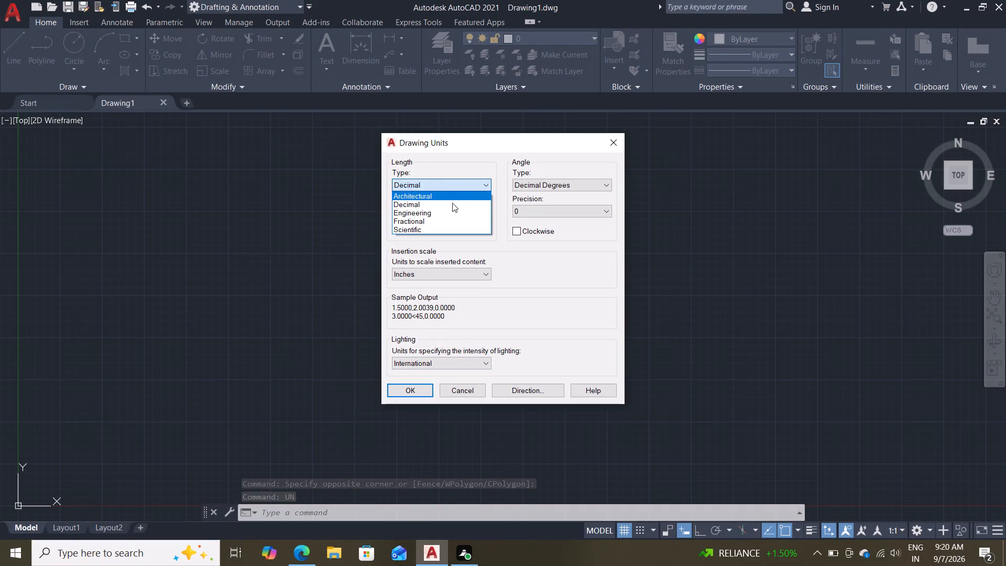
left_click(451, 204)
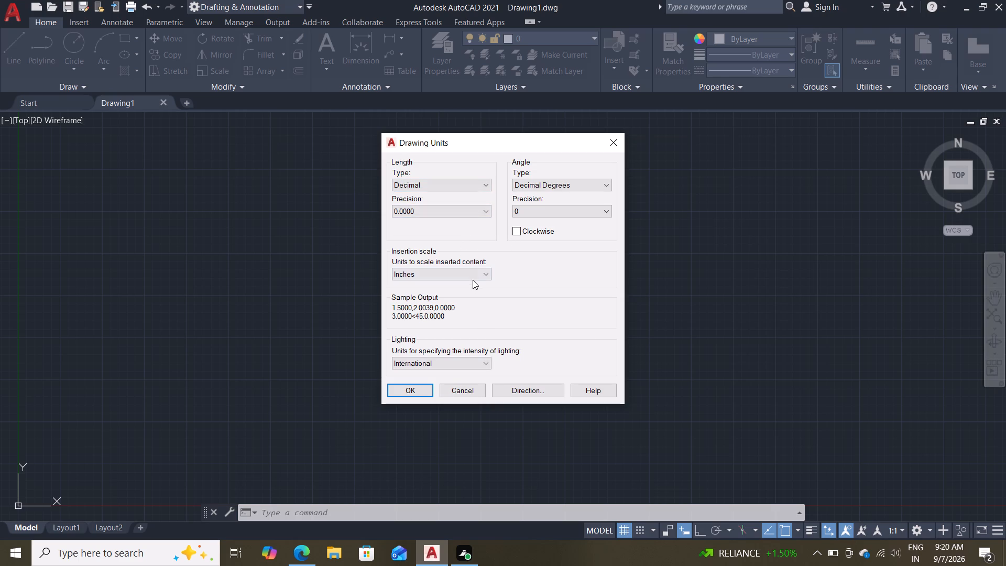
left_click(485, 272)
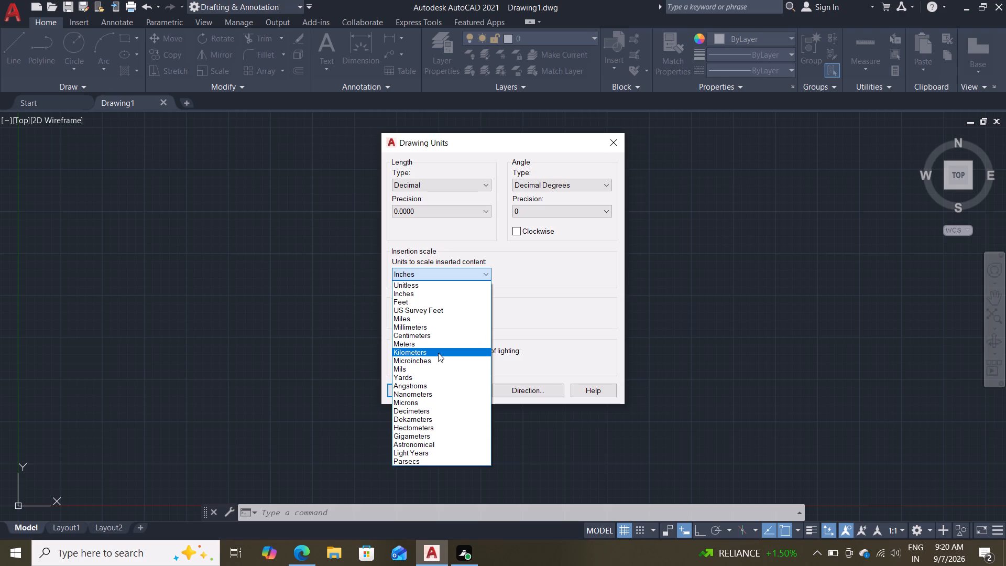
left_click(484, 210)
left_click(484, 210)
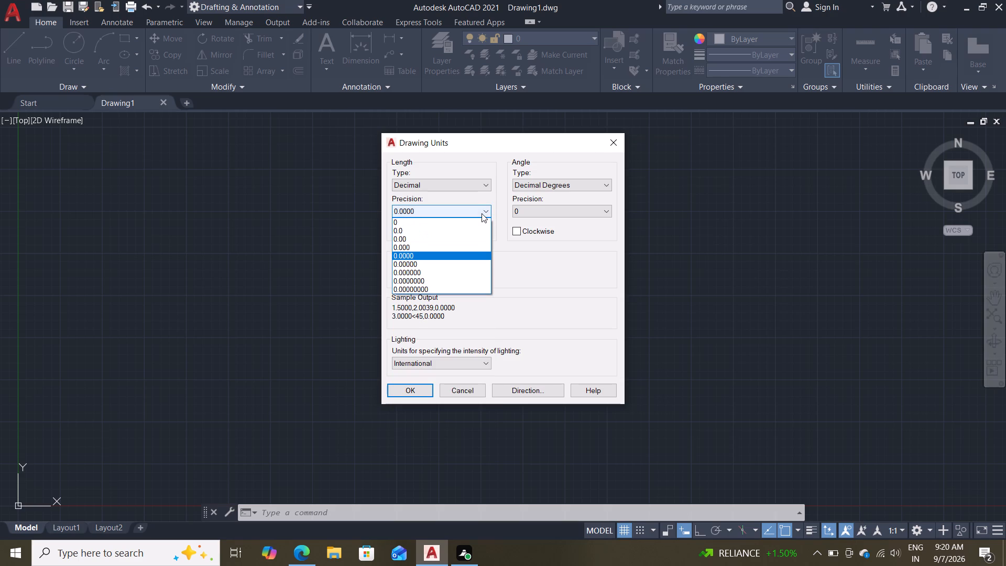
left_click(450, 234)
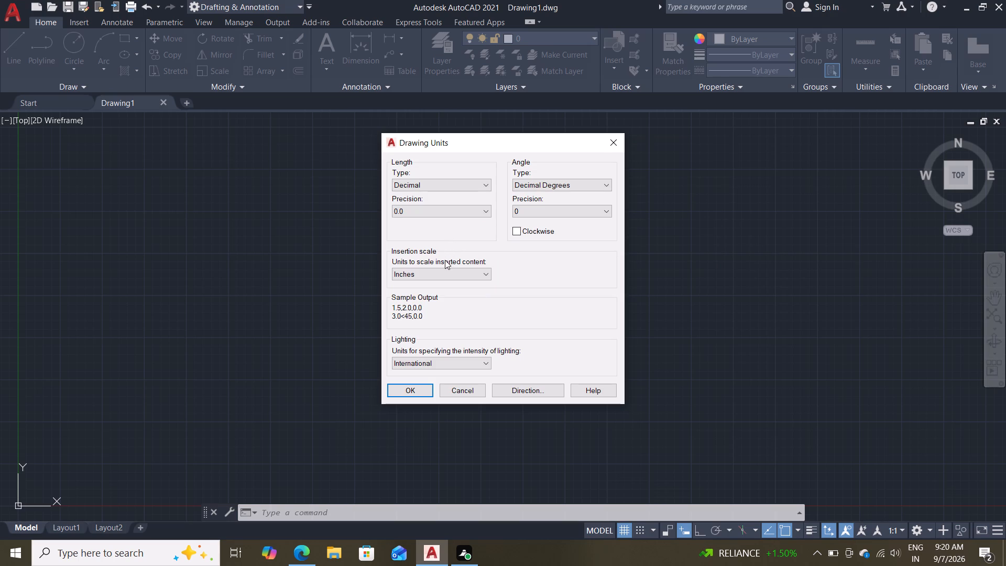
left_click(430, 268)
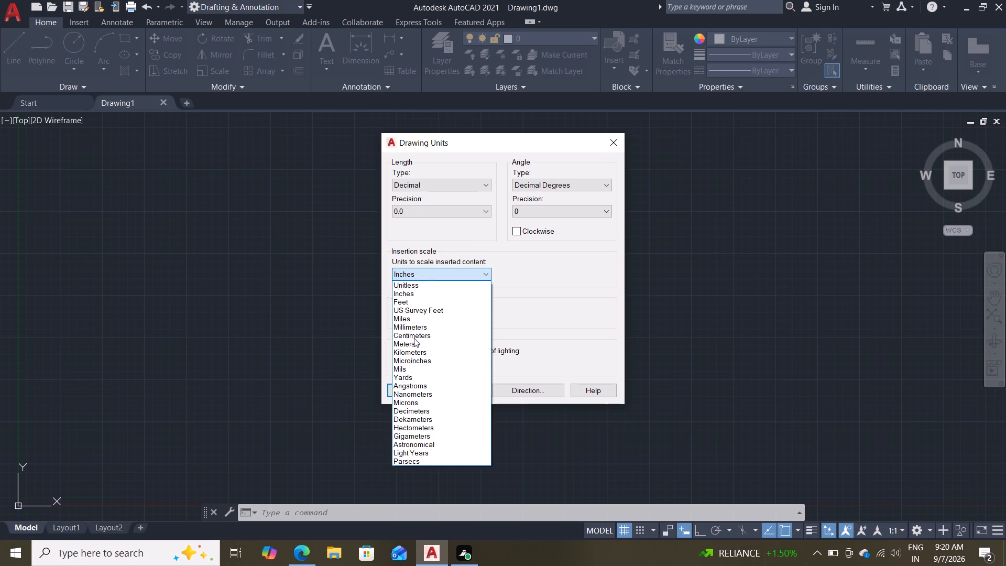
left_click_drag(414, 335, 431, 324)
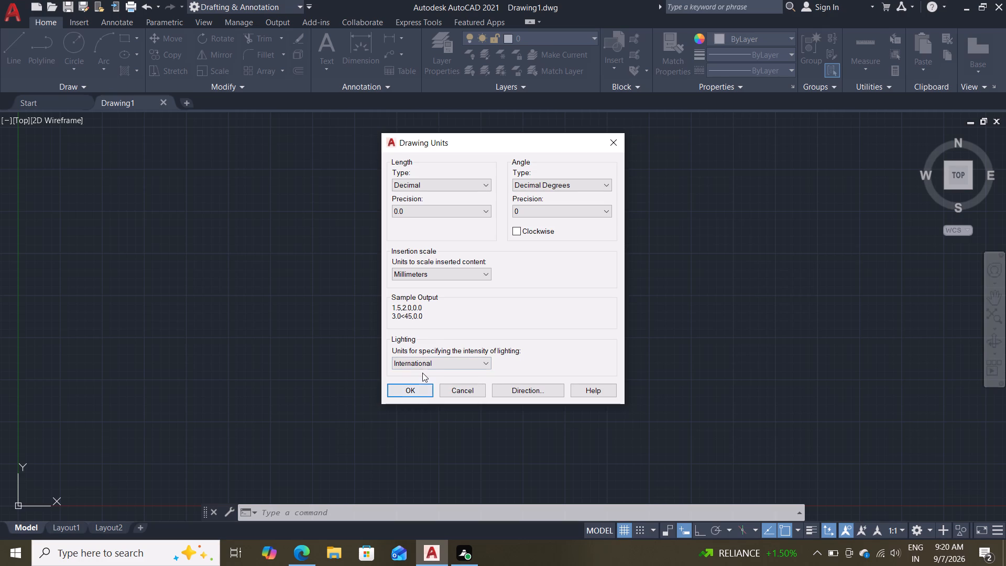
double_click(446, 357)
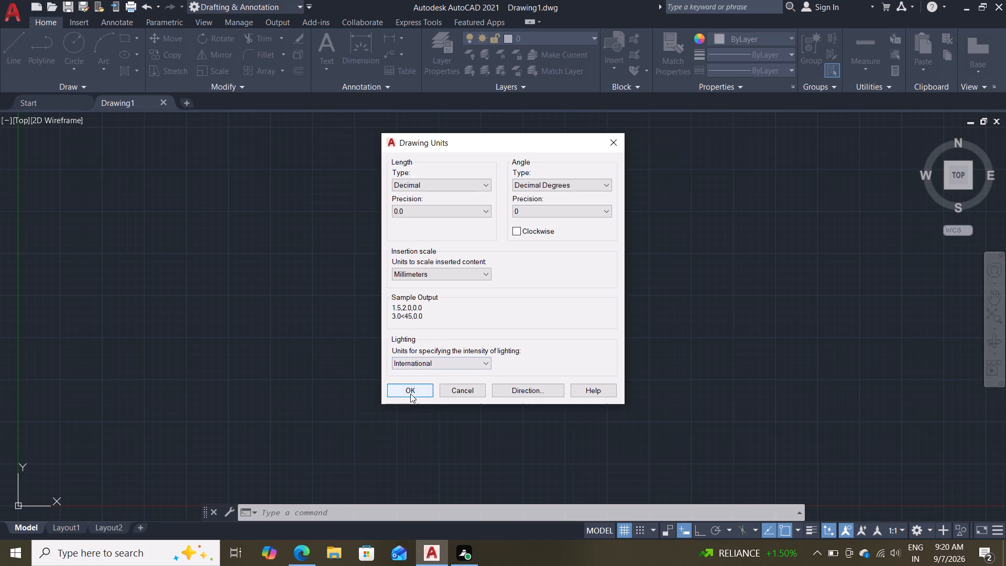
left_click(408, 391)
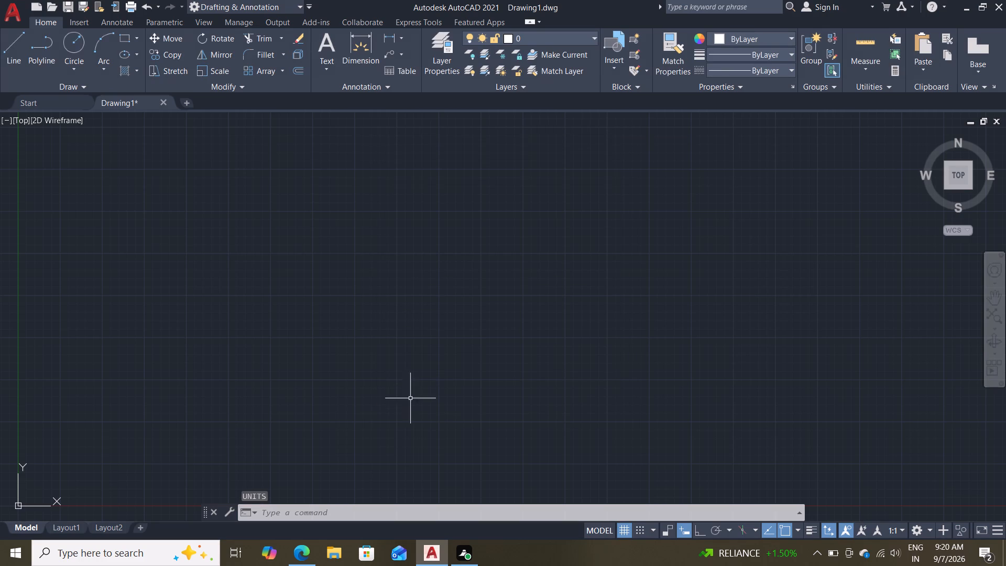
Open the Standard dimension style for modification at its line settings.
key("d")
key("Return")
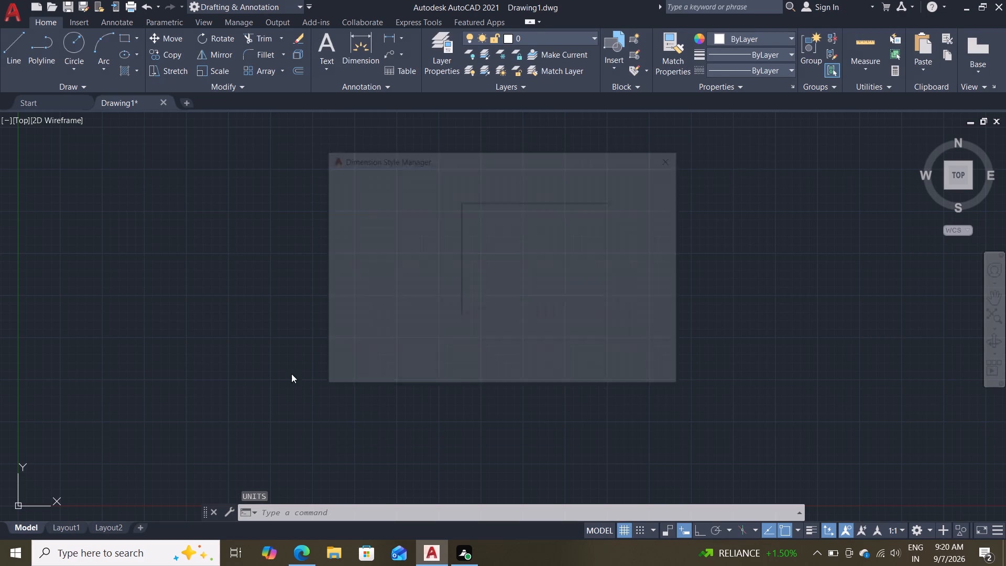
left_click(662, 244)
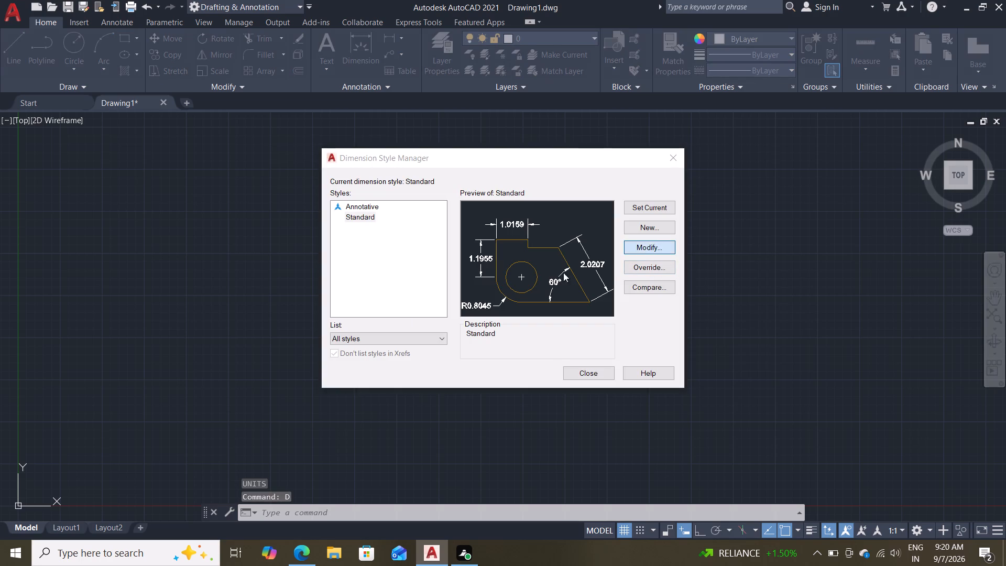
left_click(318, 139)
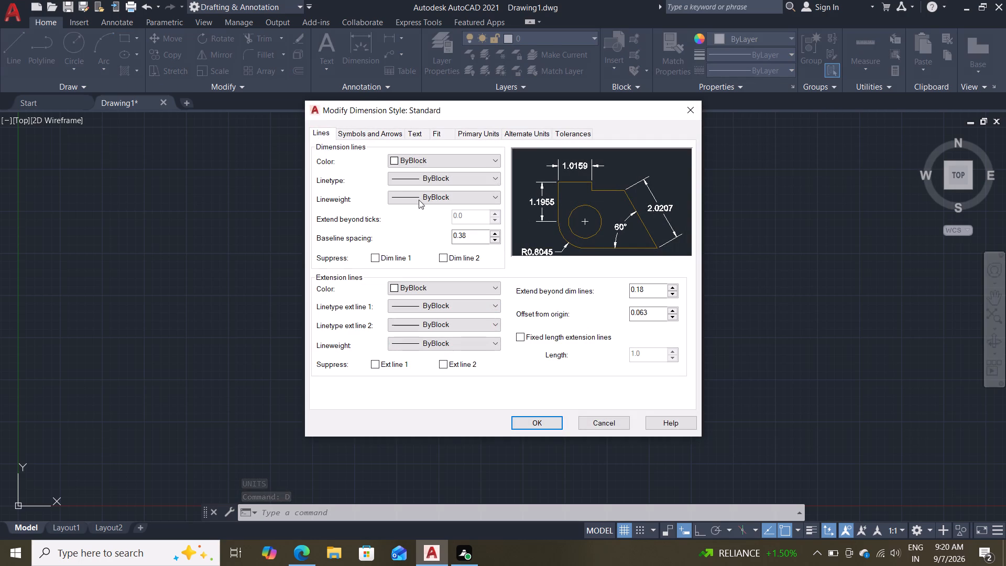
Examine the color, linetype and lineweight options for the style's dimension lines and extension lines.
left_click(479, 159)
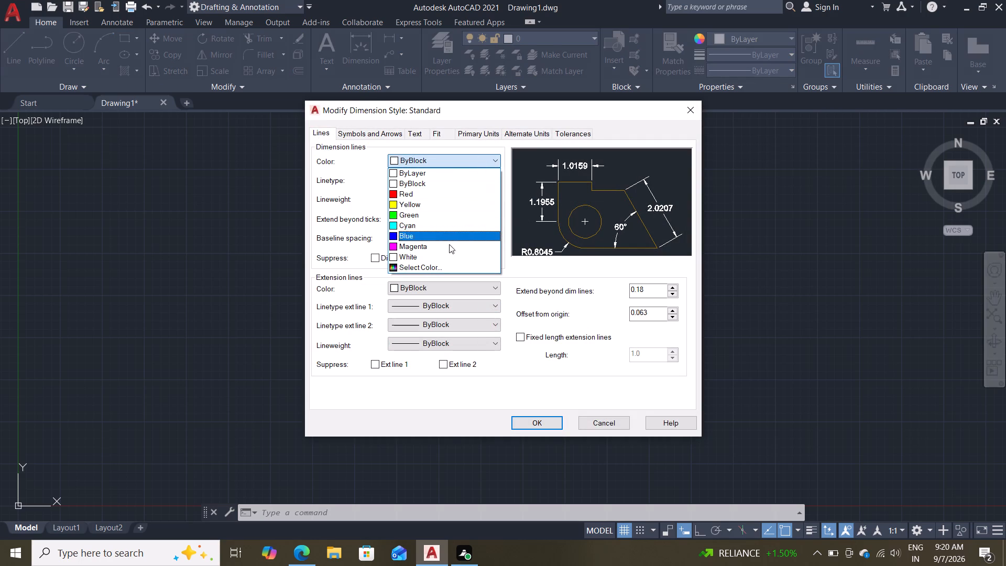
left_click(486, 158)
left_click(460, 180)
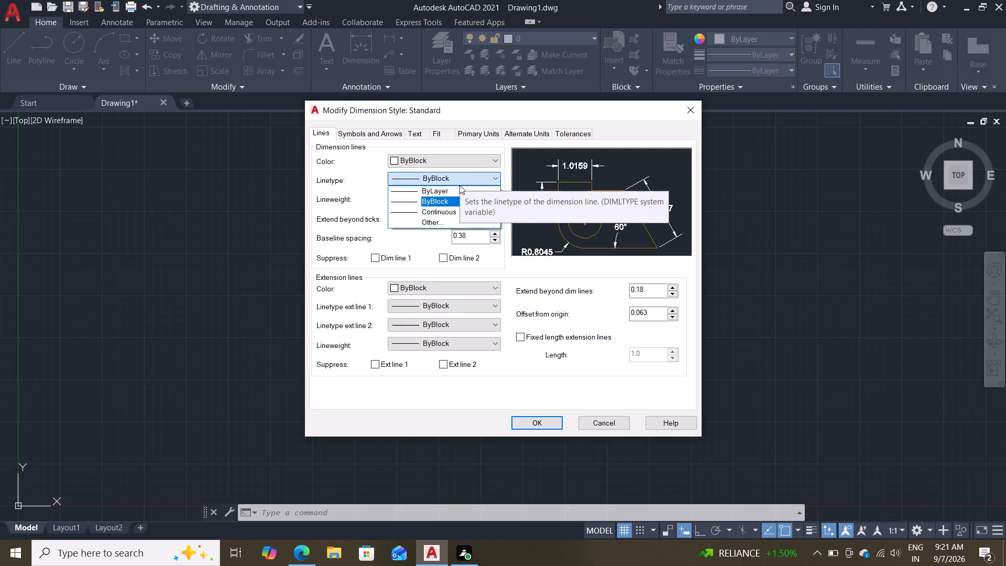
left_click(472, 182)
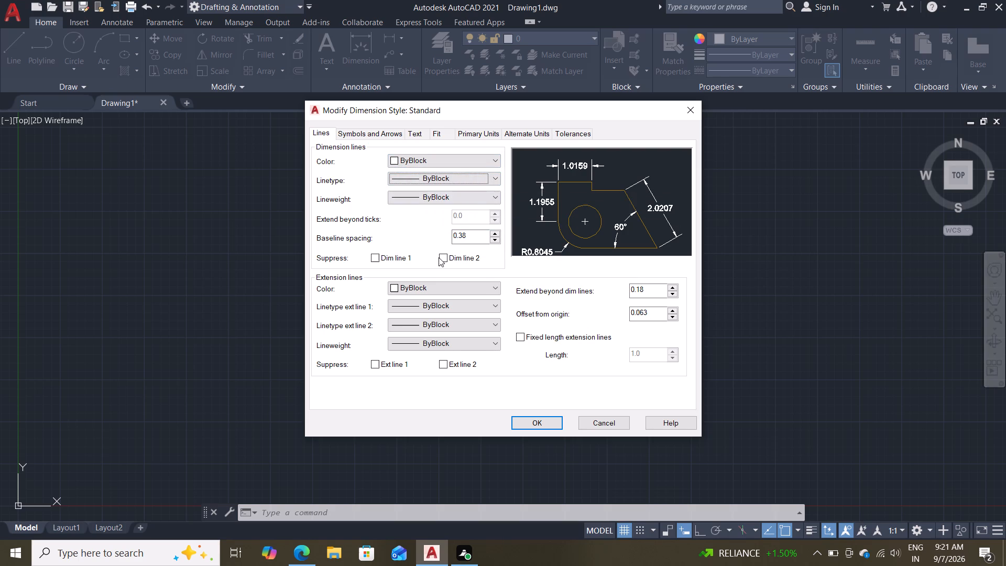
left_click(477, 195)
left_click(477, 195)
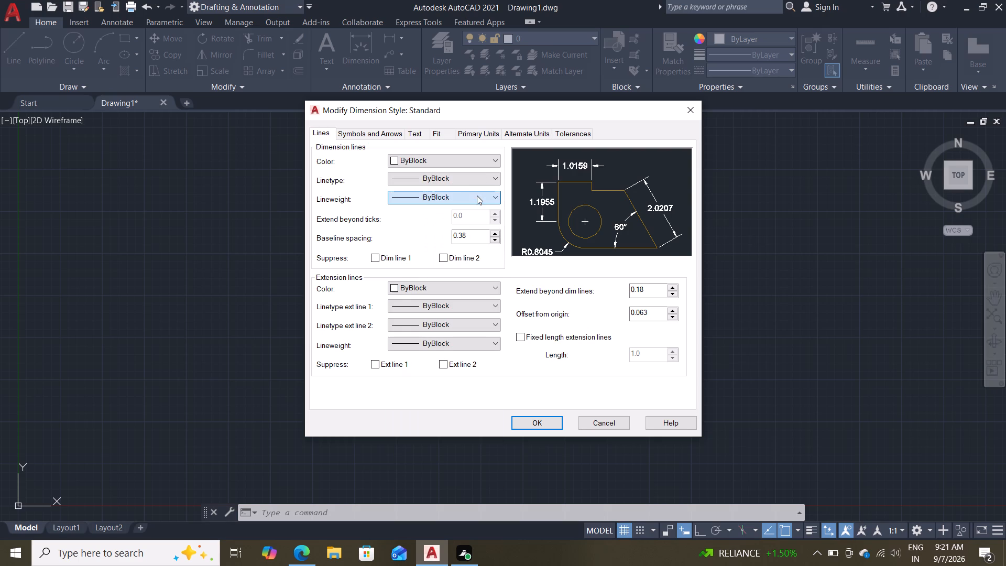
left_click(478, 287)
left_click(478, 287)
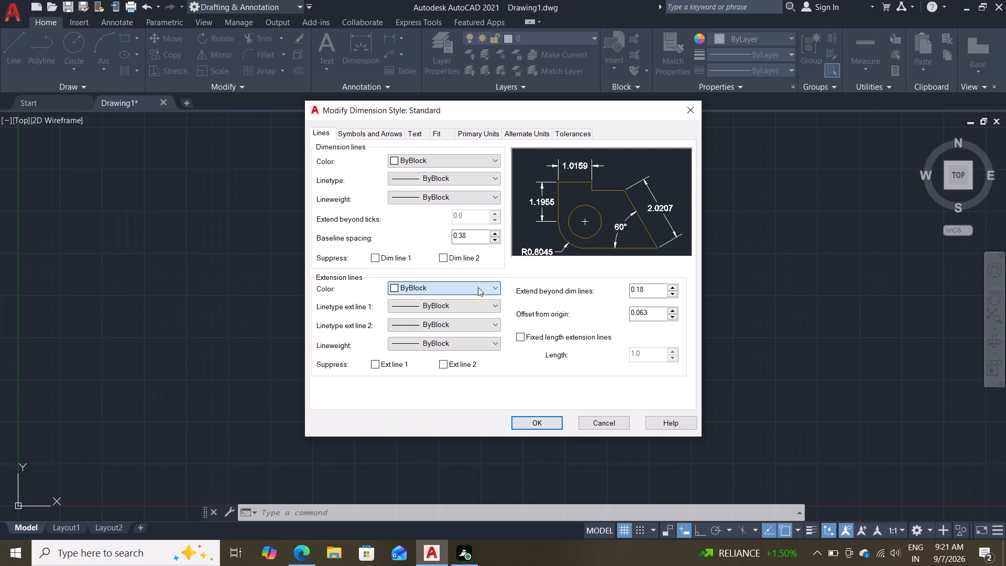
left_click(472, 312)
left_click(472, 312)
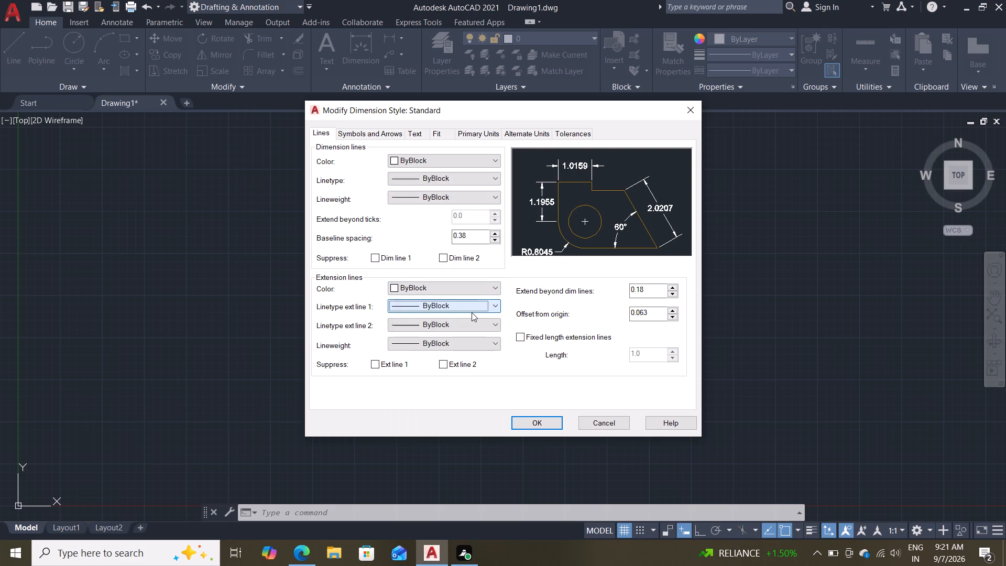
left_click(466, 334)
left_click(475, 329)
left_click(475, 329)
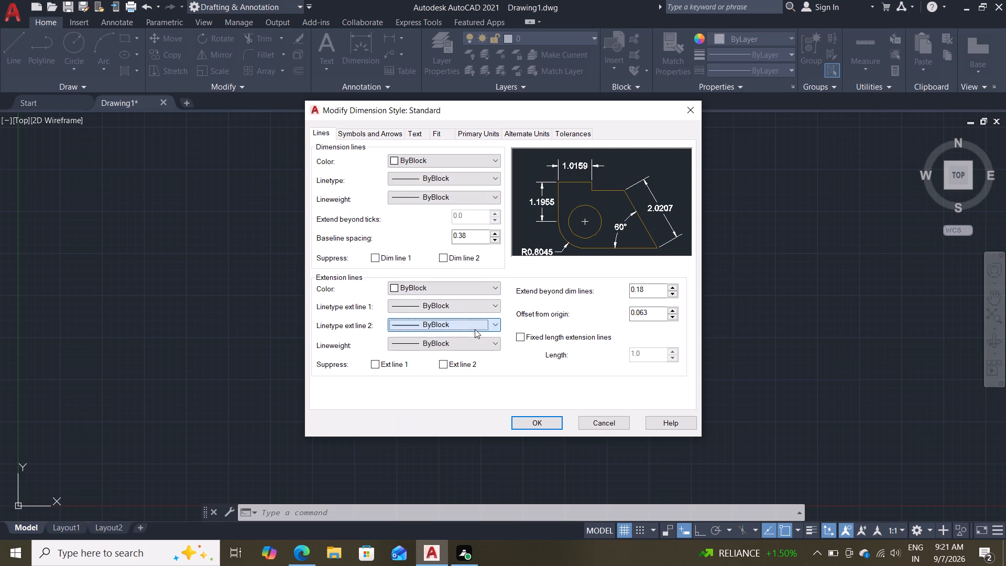
left_click(453, 342)
left_click(453, 342)
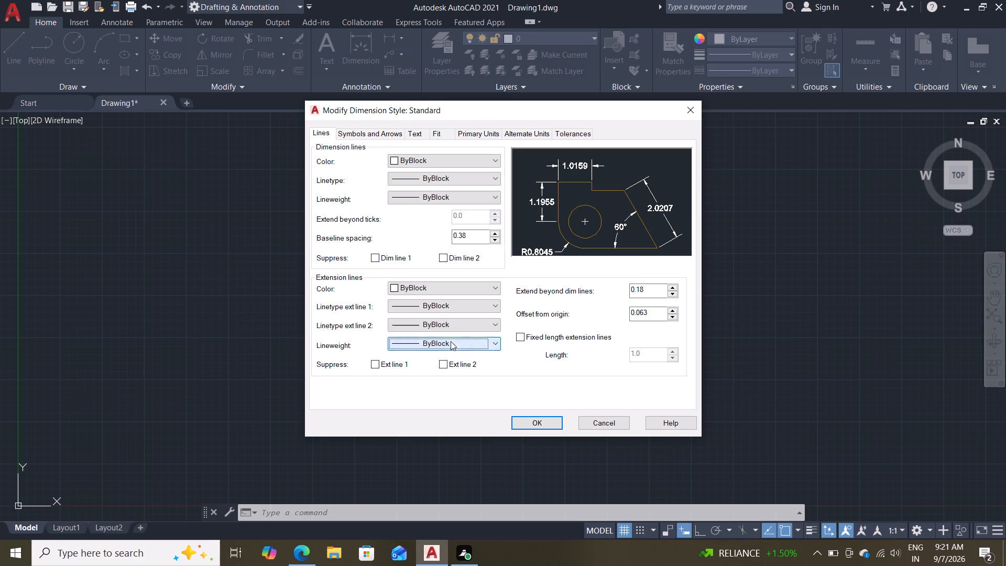
Set the dimension style's arrow size to 3, keeping the center marks as Mark.
left_click(355, 134)
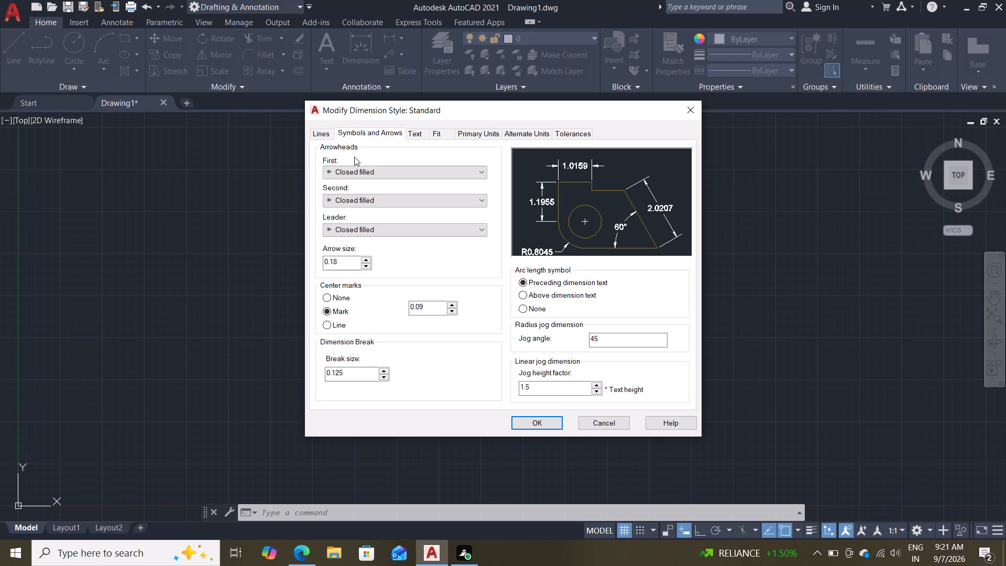
left_click_drag(352, 264, 258, 273)
key("3")
key("Return")
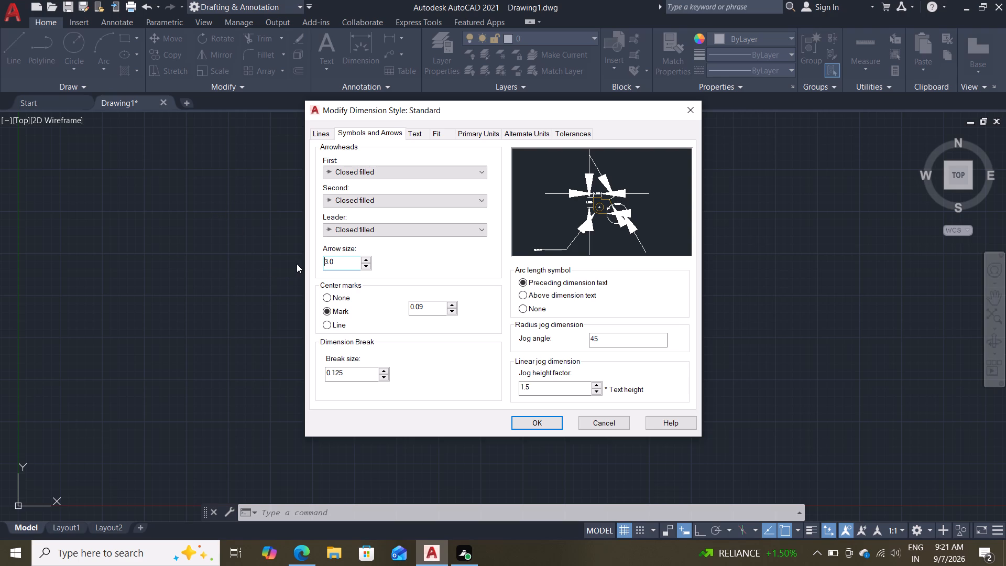
left_click(332, 298)
left_click(332, 310)
Set the dimension style's text height to 3.
left_click(417, 133)
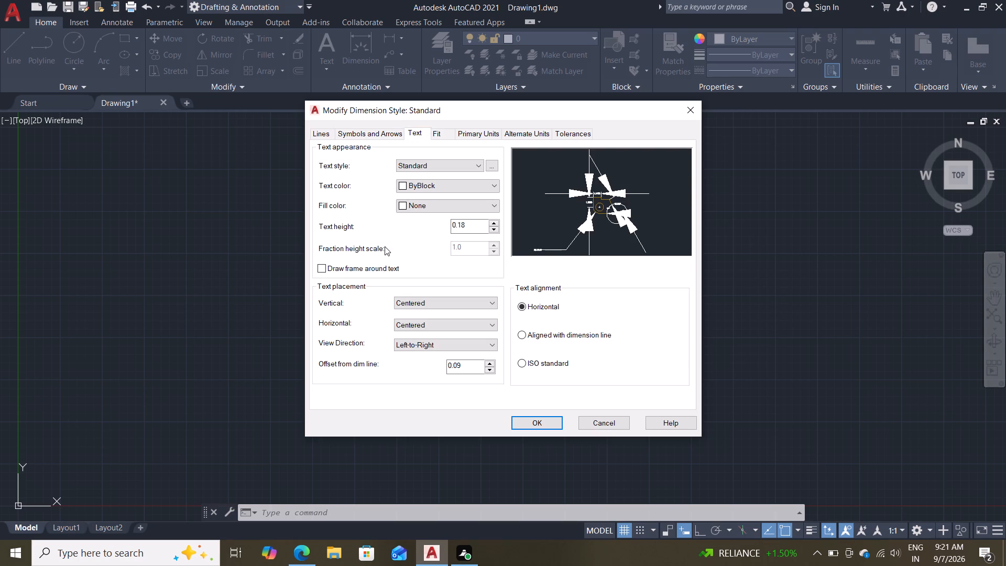
left_click_drag(473, 225, 371, 228)
key("3")
key("Return")
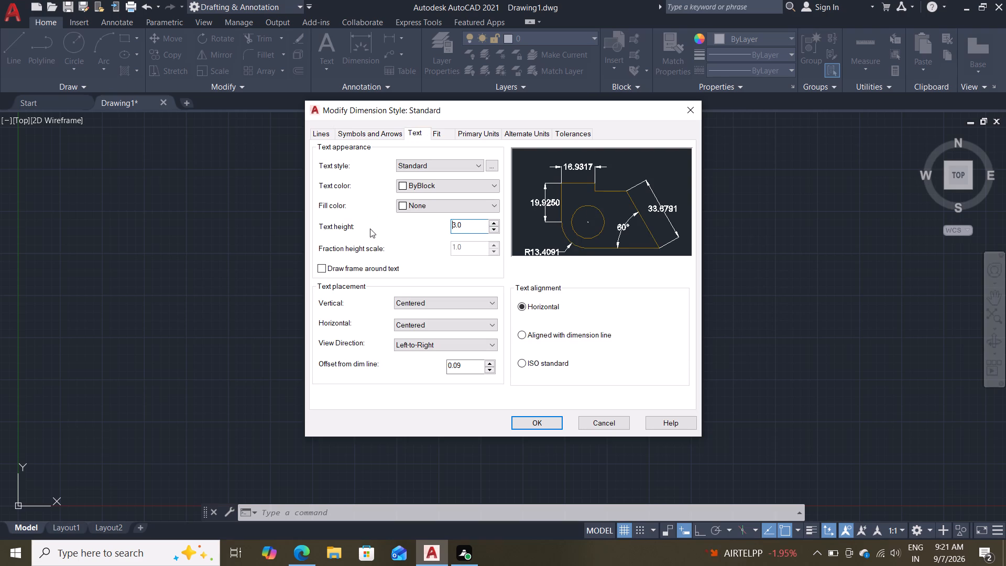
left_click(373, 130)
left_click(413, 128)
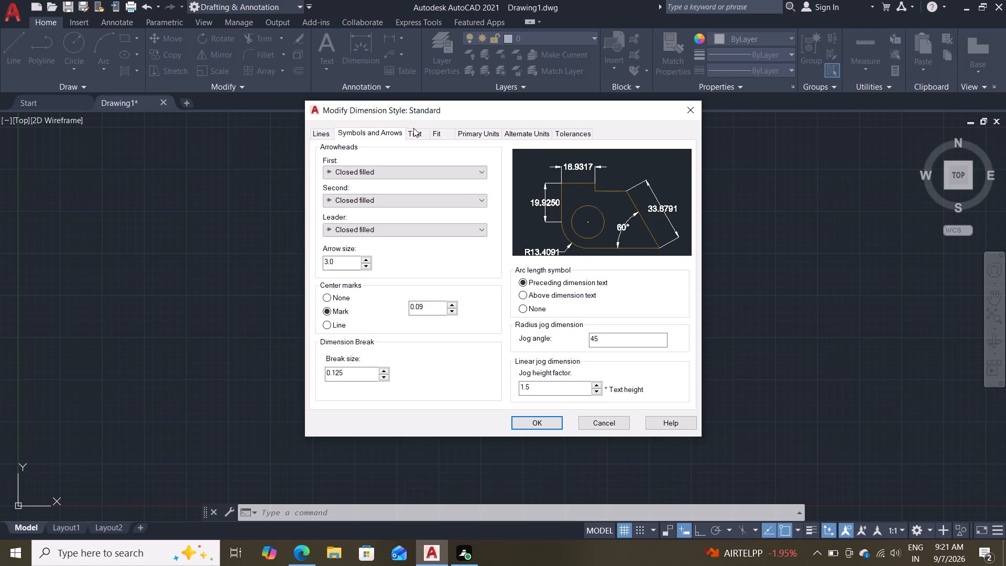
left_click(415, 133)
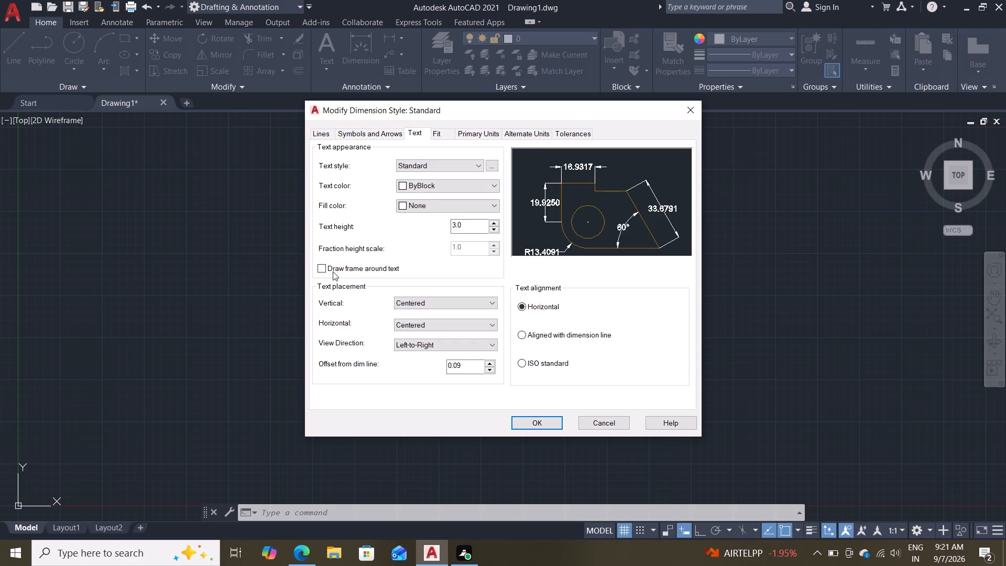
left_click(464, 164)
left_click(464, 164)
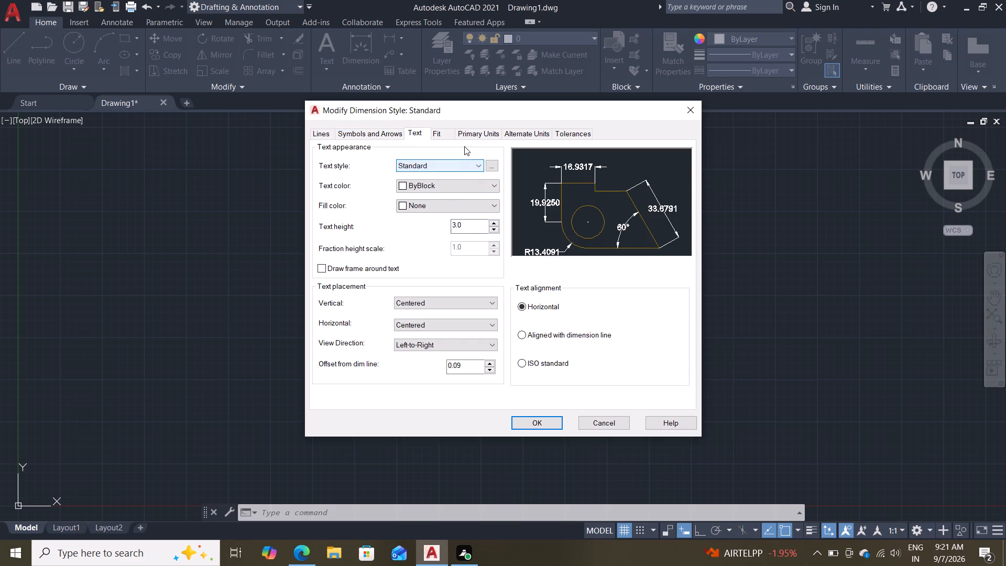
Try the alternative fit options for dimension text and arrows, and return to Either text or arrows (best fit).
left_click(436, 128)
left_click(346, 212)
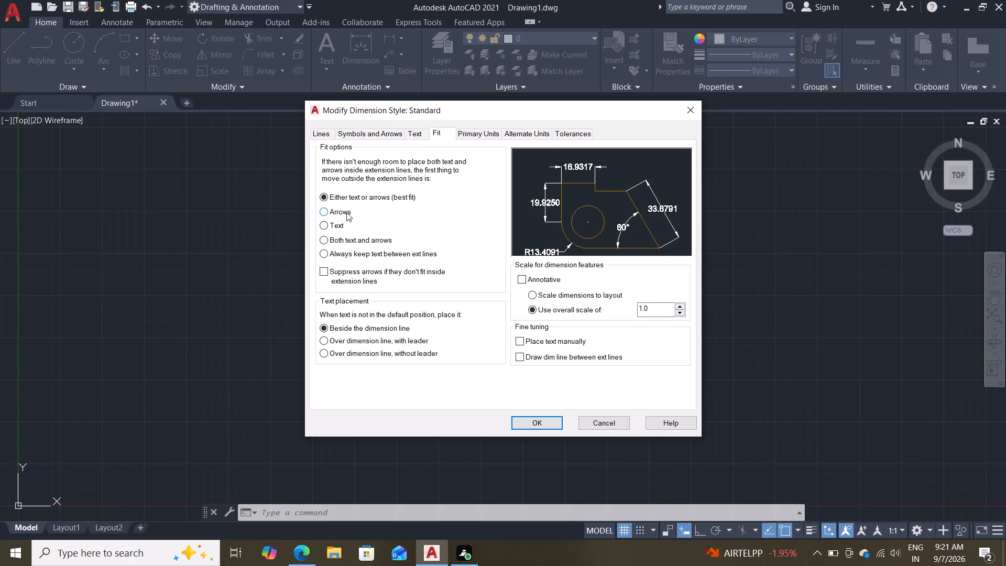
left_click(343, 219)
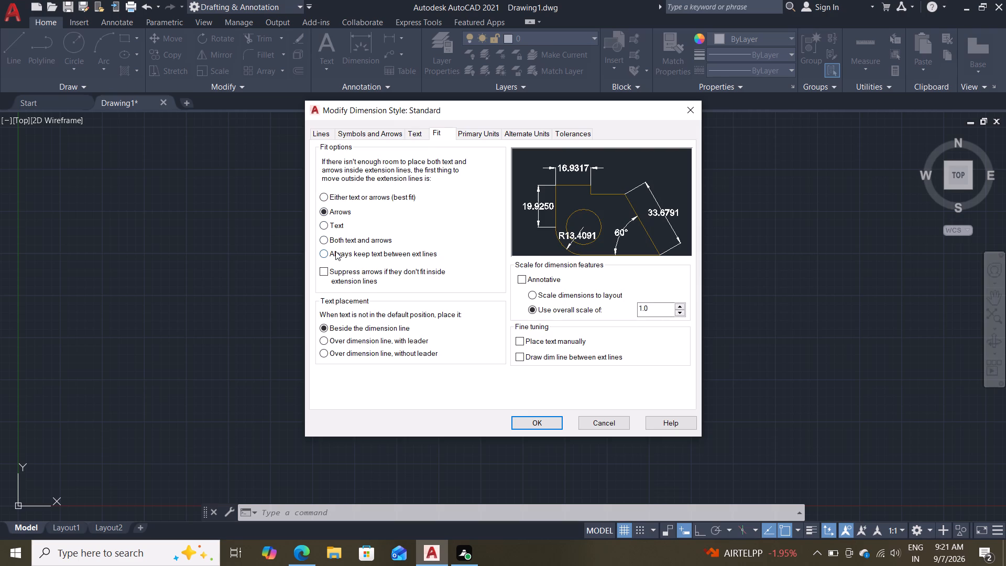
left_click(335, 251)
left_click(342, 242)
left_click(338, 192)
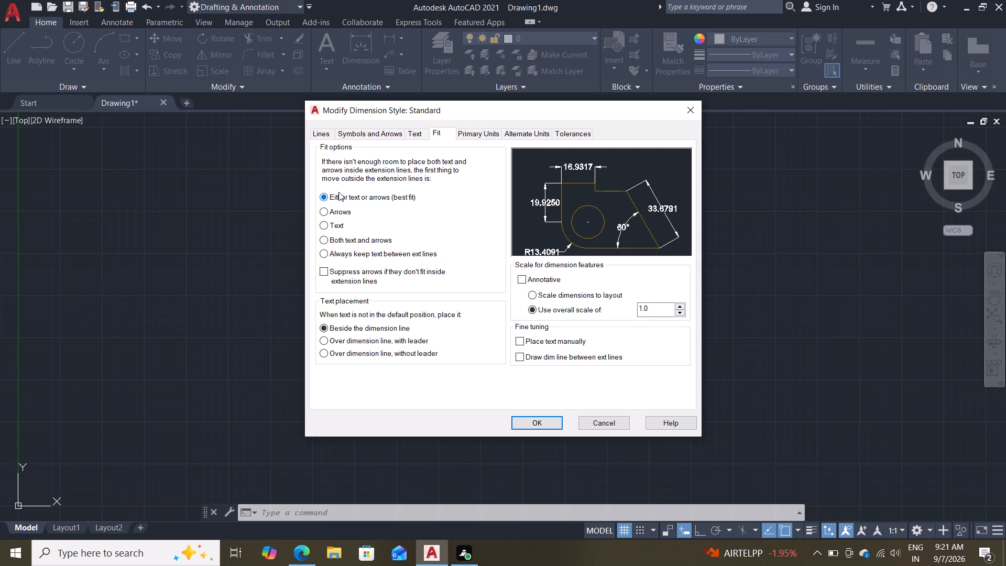
Set the dimension style's linear precision to 0.0, keeping the unit format as Decimal.
left_click(478, 135)
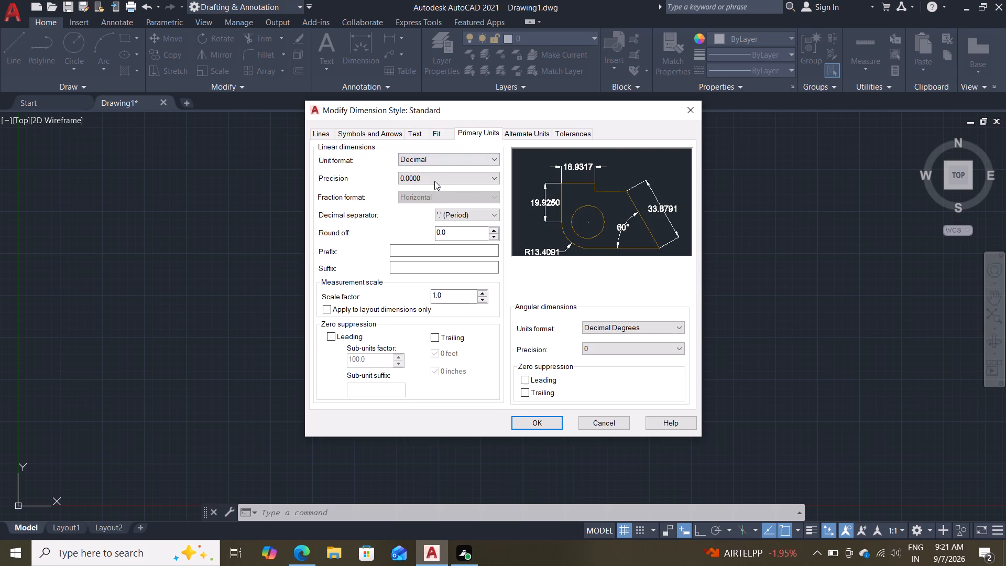
left_click(434, 182)
left_click(425, 199)
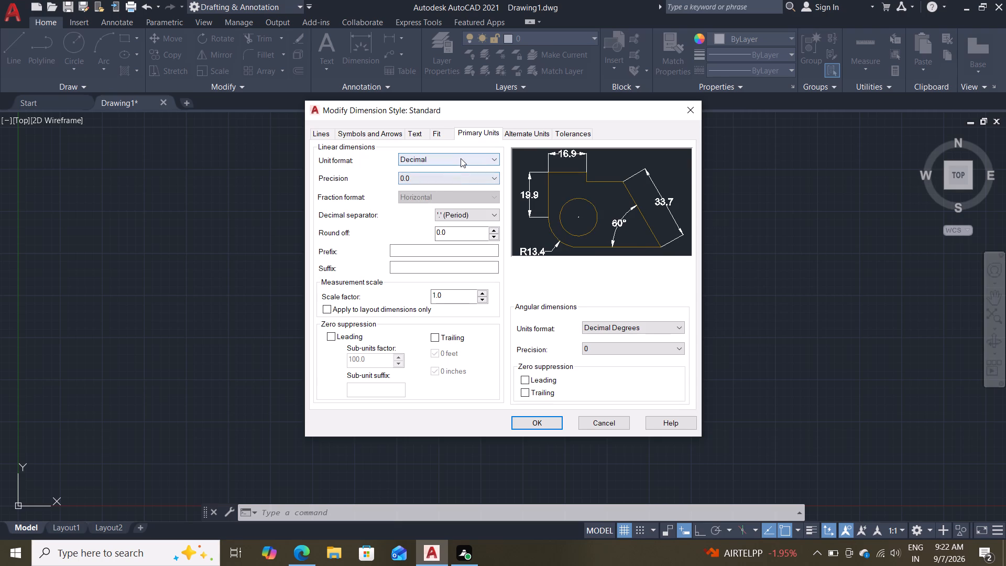
left_click(461, 158)
left_click(432, 178)
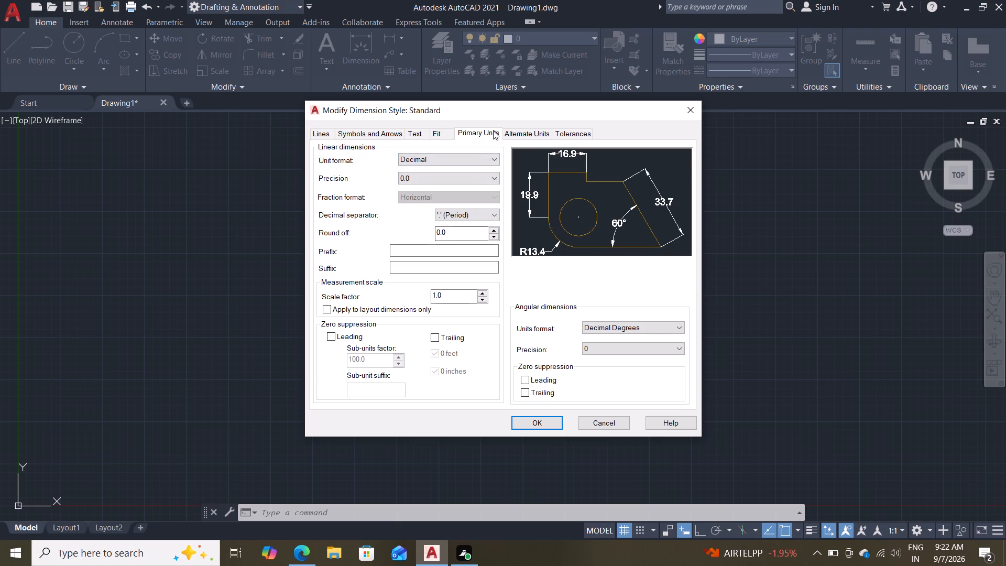
Review the alternate units and tolerance settings, then save the Standard dimension style and finish managing styles.
left_click(520, 133)
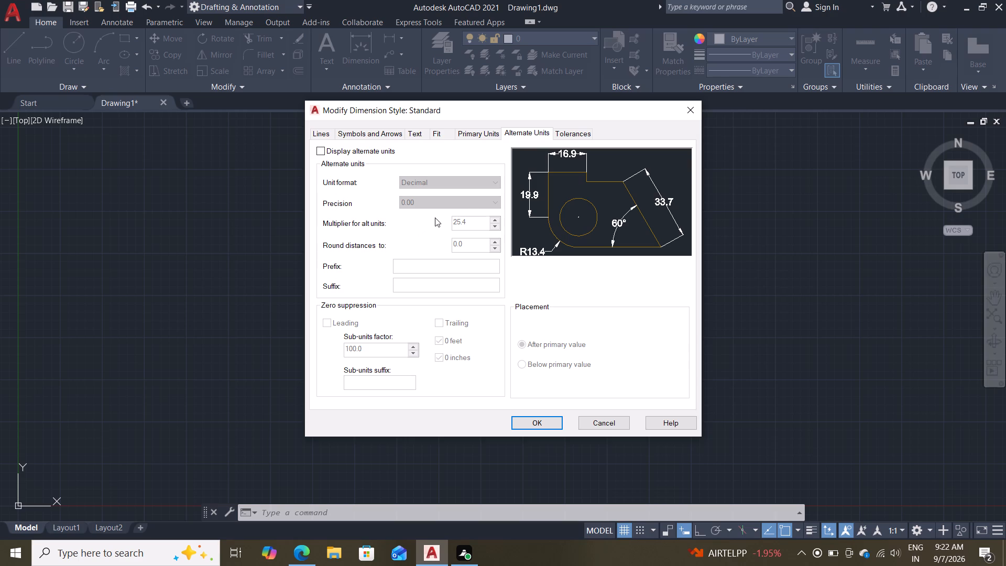
left_click(564, 133)
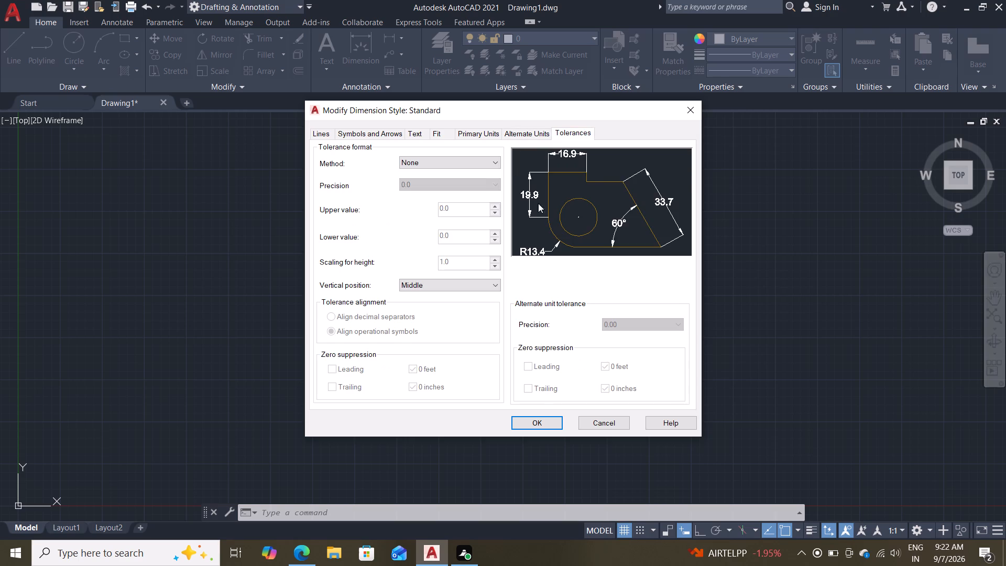
left_click(536, 416)
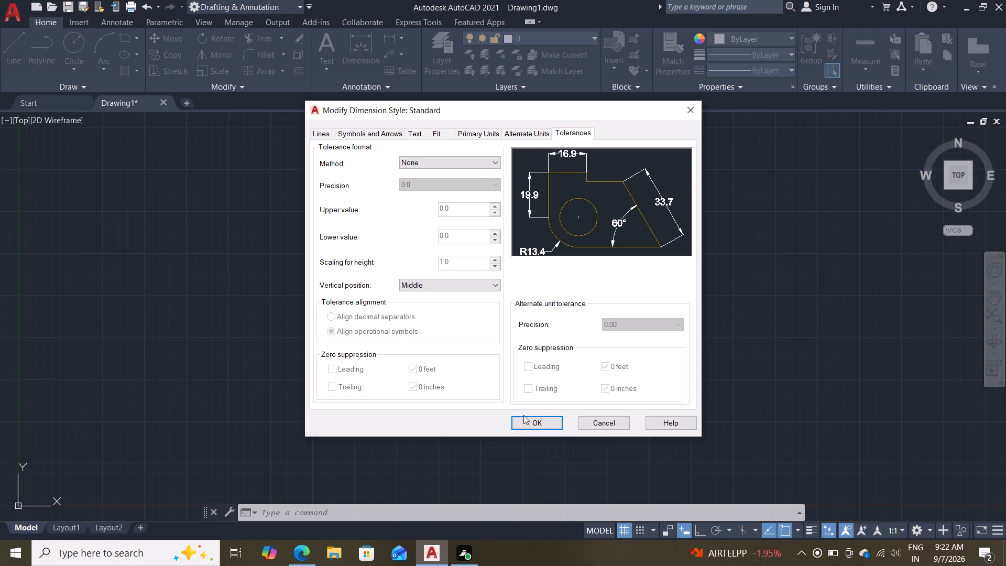
left_click(527, 424)
left_click_drag(586, 369, 573, 364)
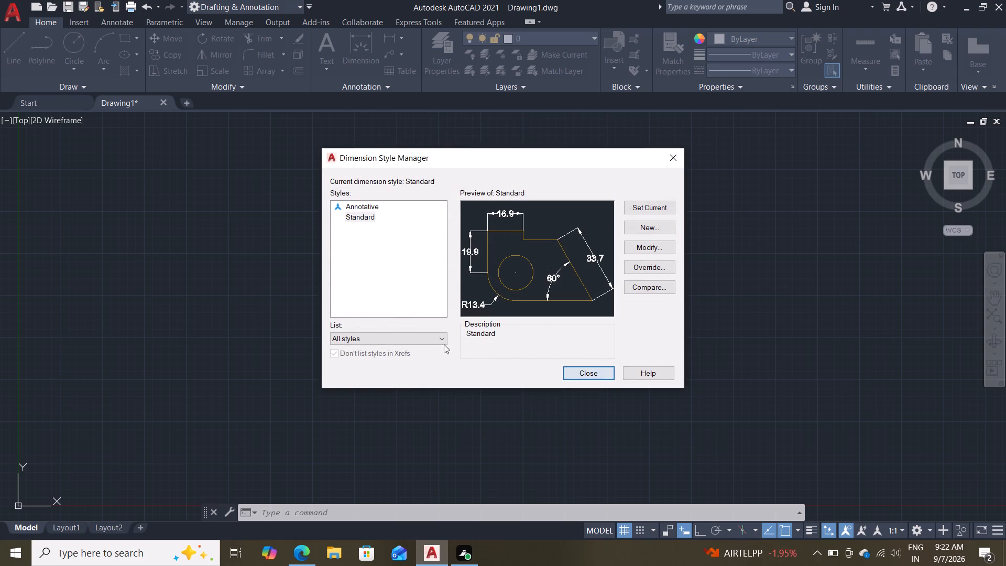
left_click(575, 372)
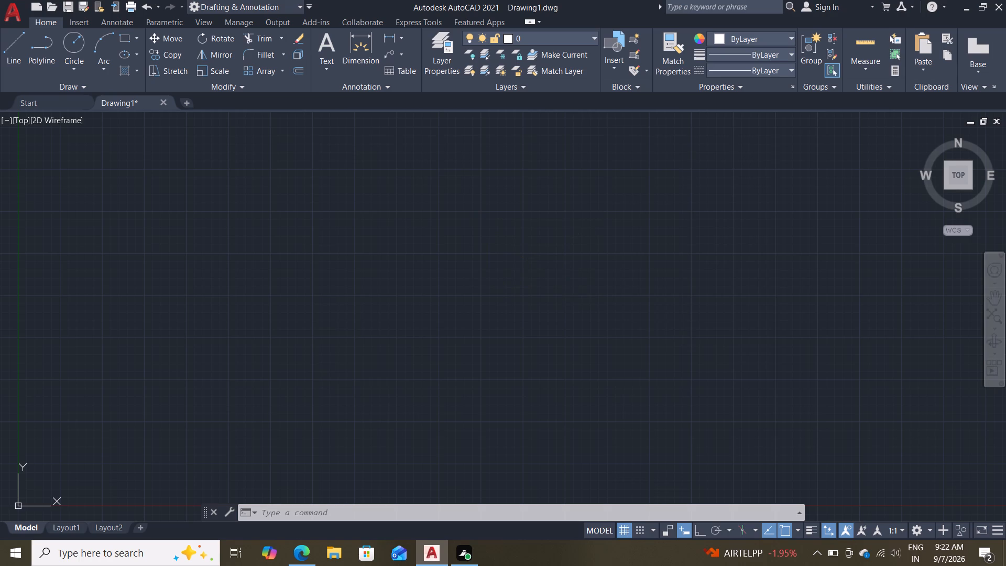
Set the UCS icon to Noorigin so it is not tied to the drawing origin.
type("uc")
key("s")
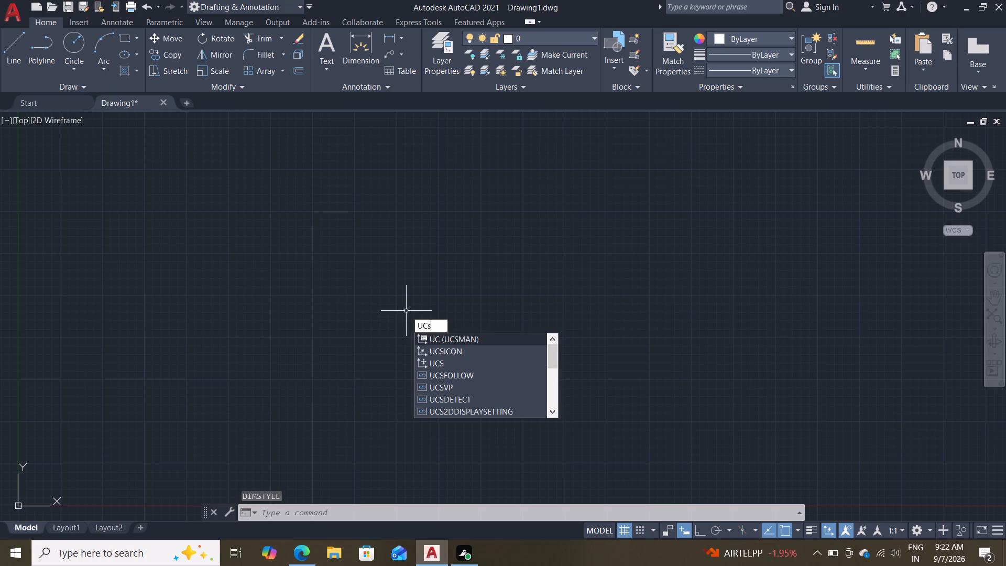
left_click(450, 350)
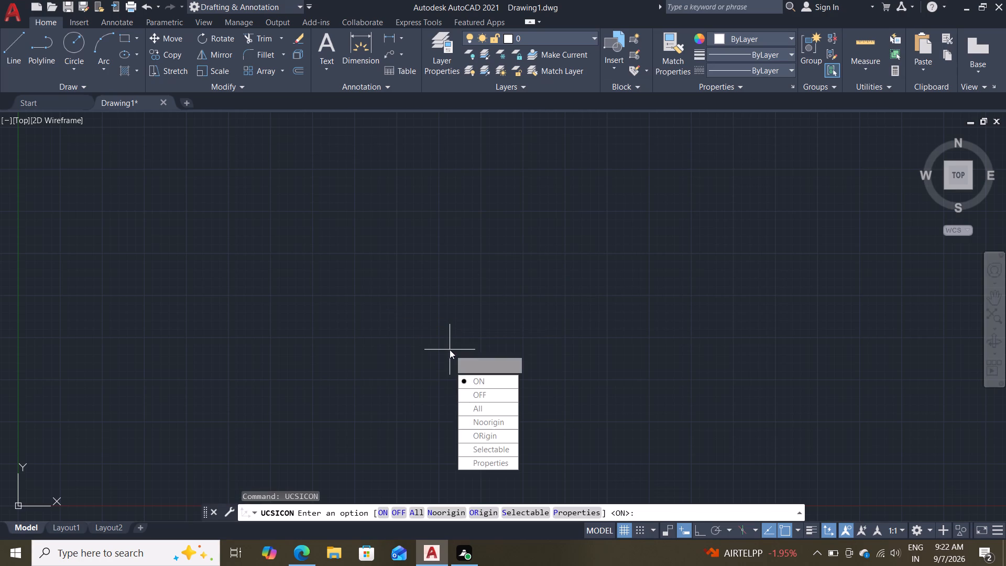
left_click_drag(471, 420, 450, 349)
Draw a circle of diameter 30 in the empty drawing area, above and to the right of the origin.
scroll(306, 214, "down", 2)
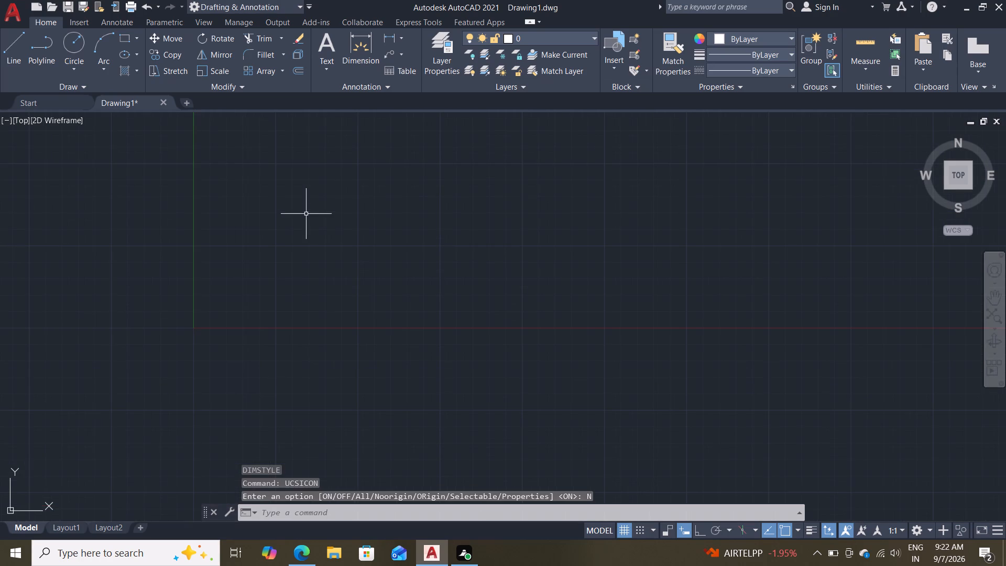
middle_click_drag(374, 195, 328, 328)
scroll(376, 224, "down", 2)
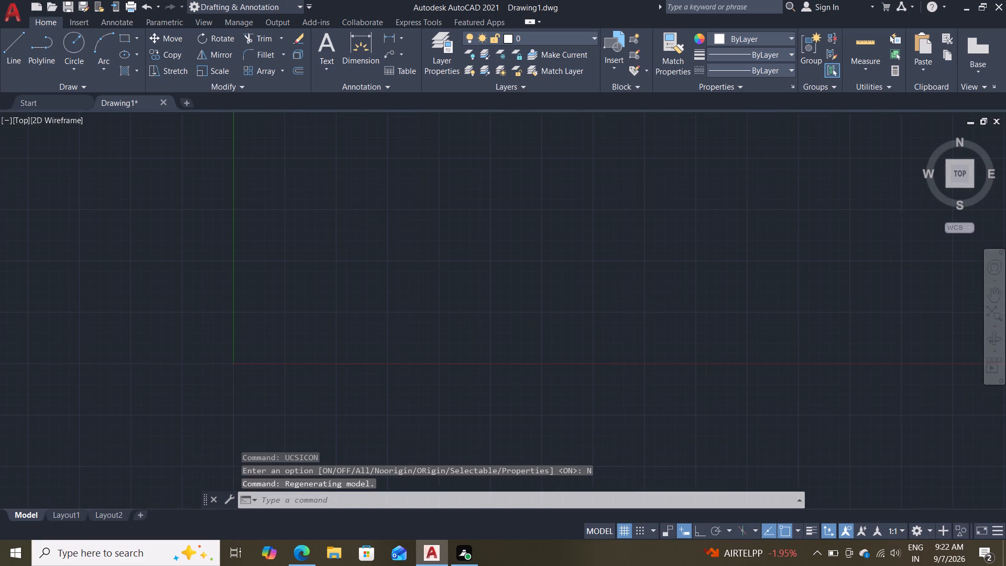
middle_click_drag(373, 224, 333, 271)
middle_click_drag(422, 196, 357, 294)
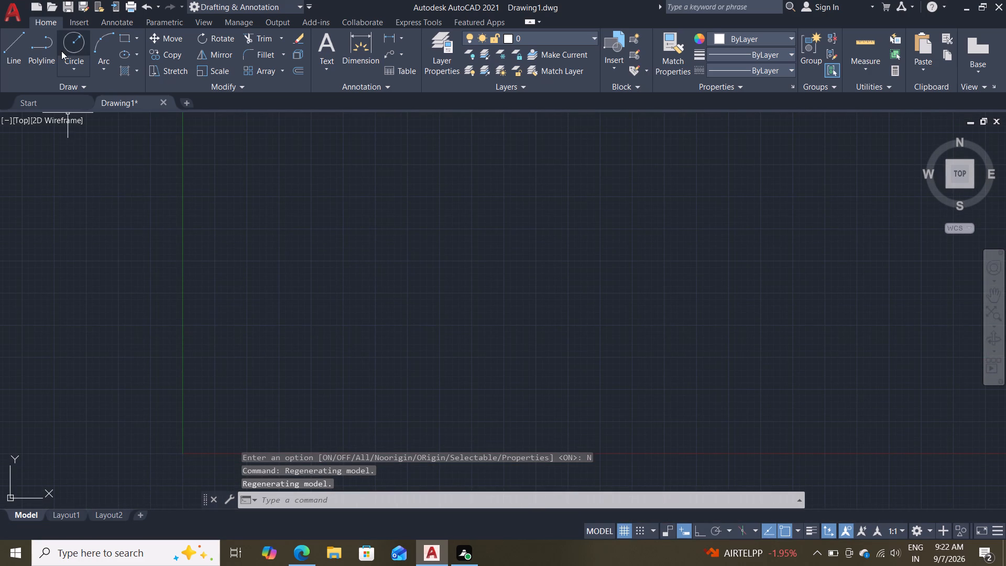
left_click(61, 49)
left_click(370, 293)
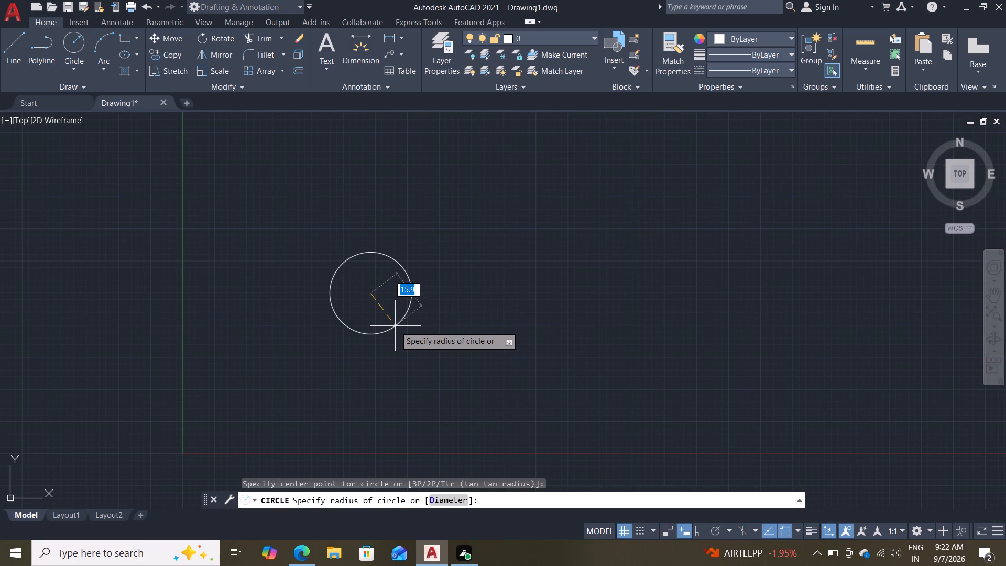
key("d")
key("Return")
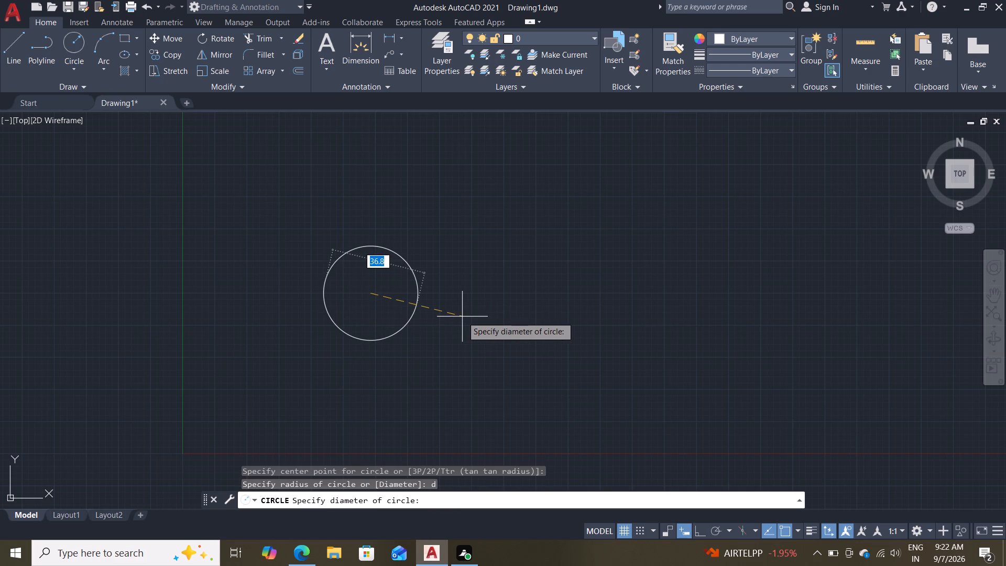
type("30")
key("Return")
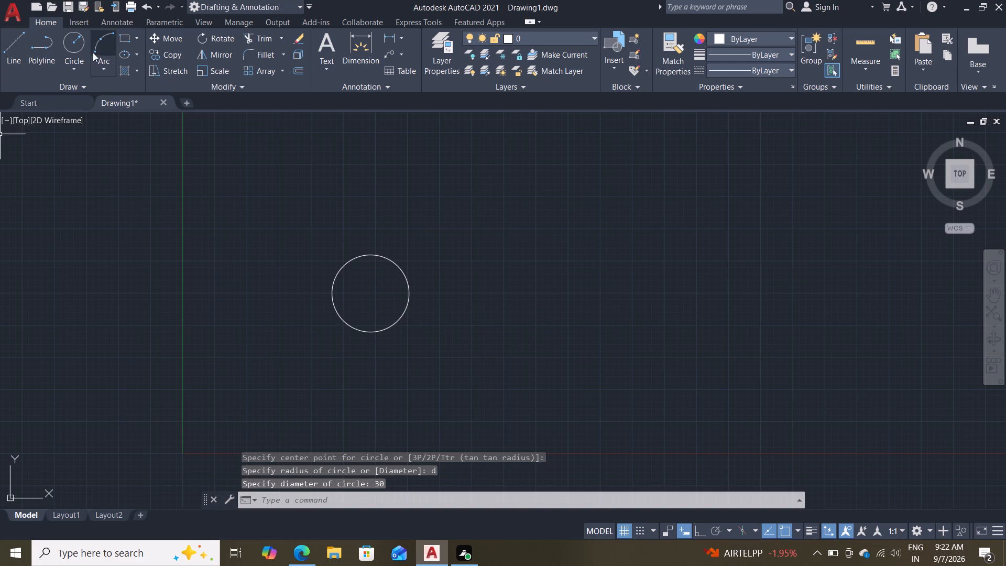
Draw a circle of diameter 72.7 concentric with the 30 mm circle.
left_click(71, 40)
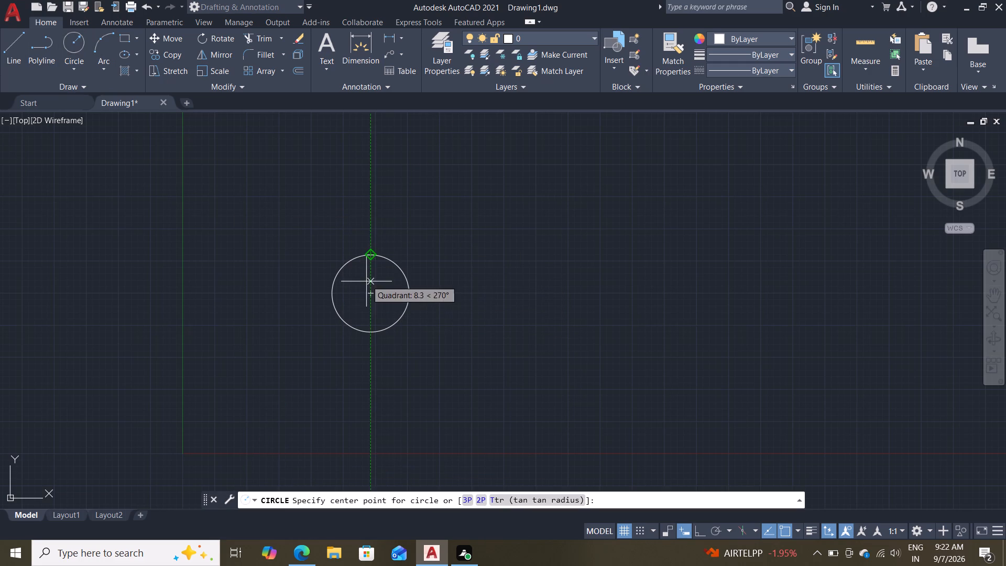
left_click(365, 290)
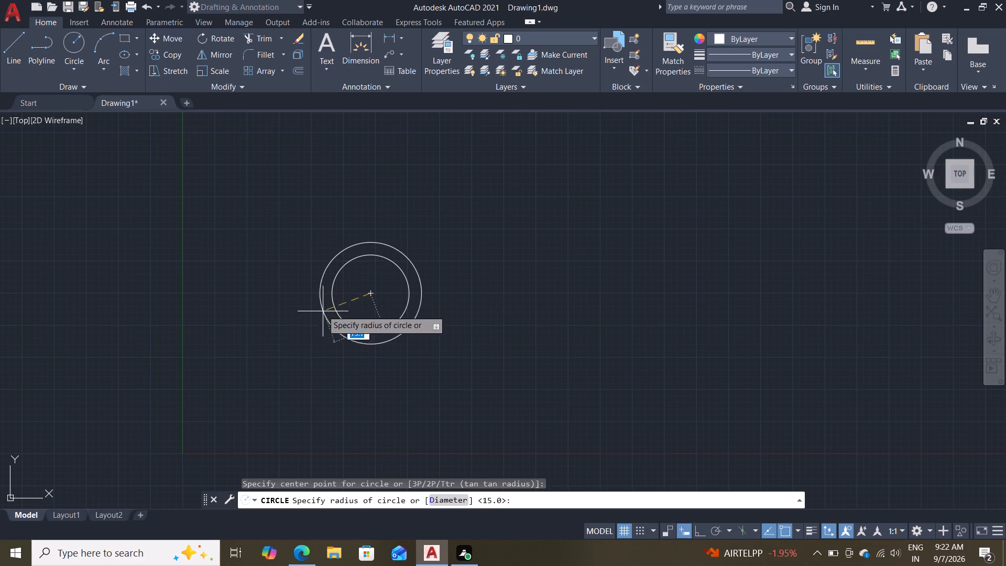
key("d")
key("Return")
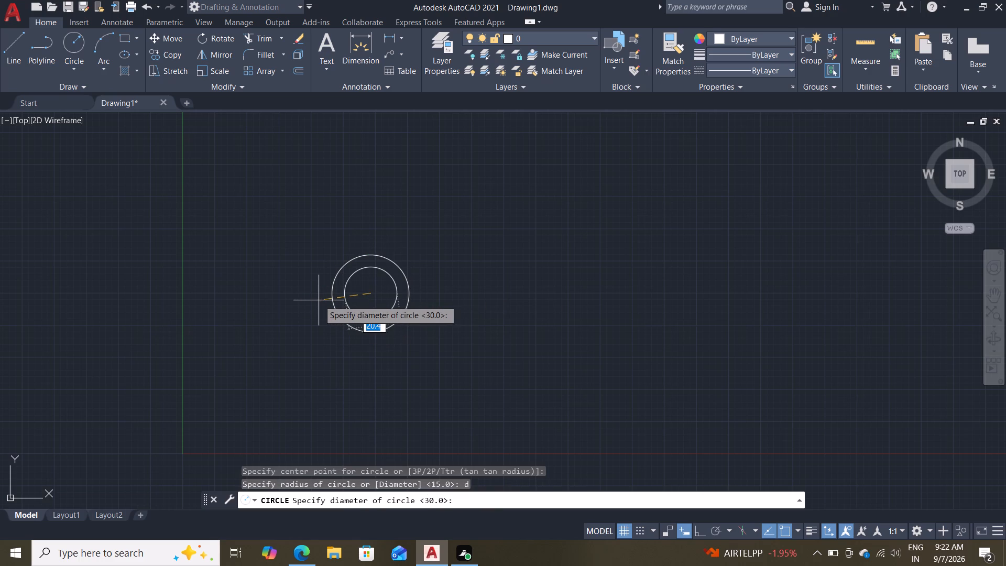
type("72.7")
key("Return")
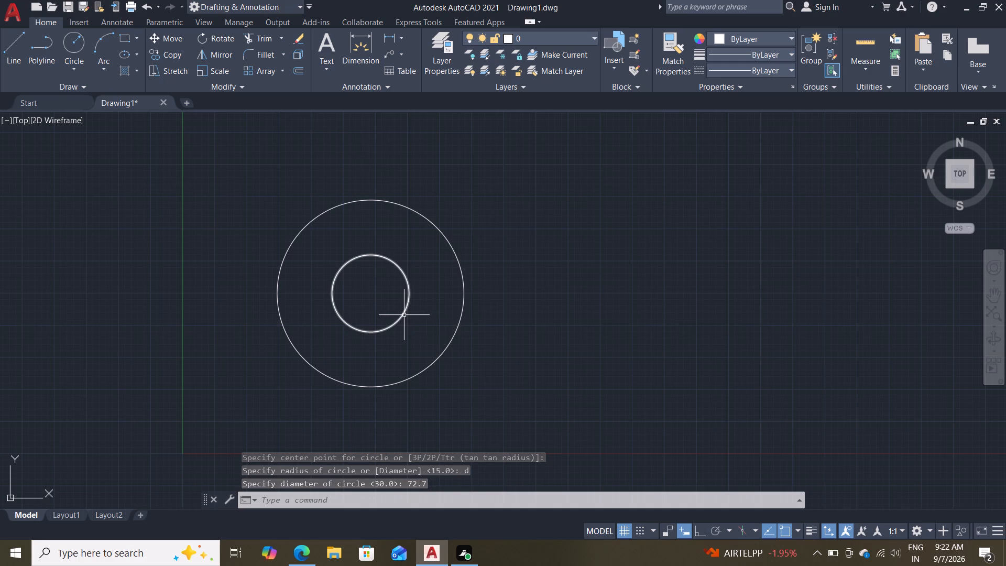
Draw a line from the outer circle's bottom quadrant, tangent to the left side of the inner circle.
left_click(6, 61)
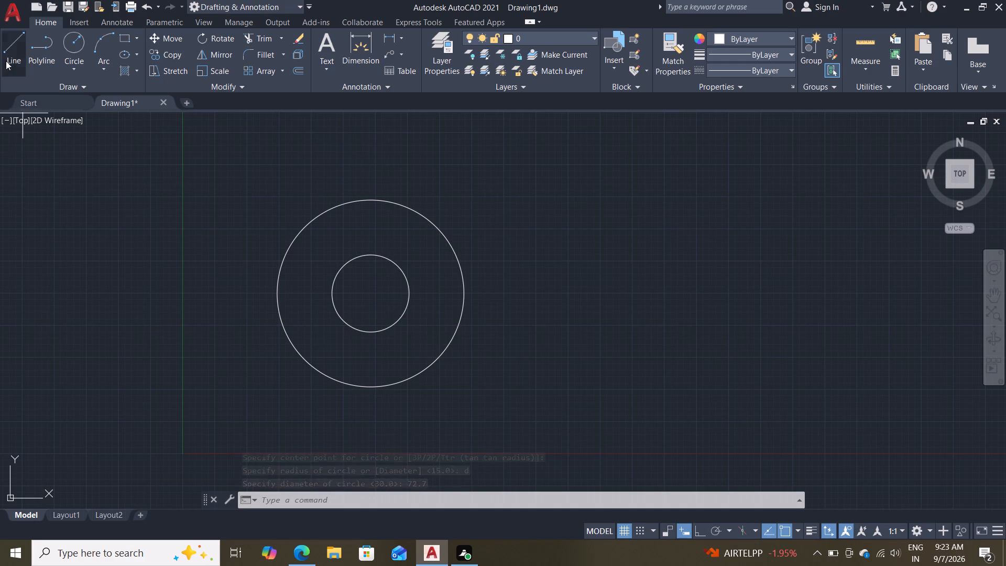
left_click(368, 391)
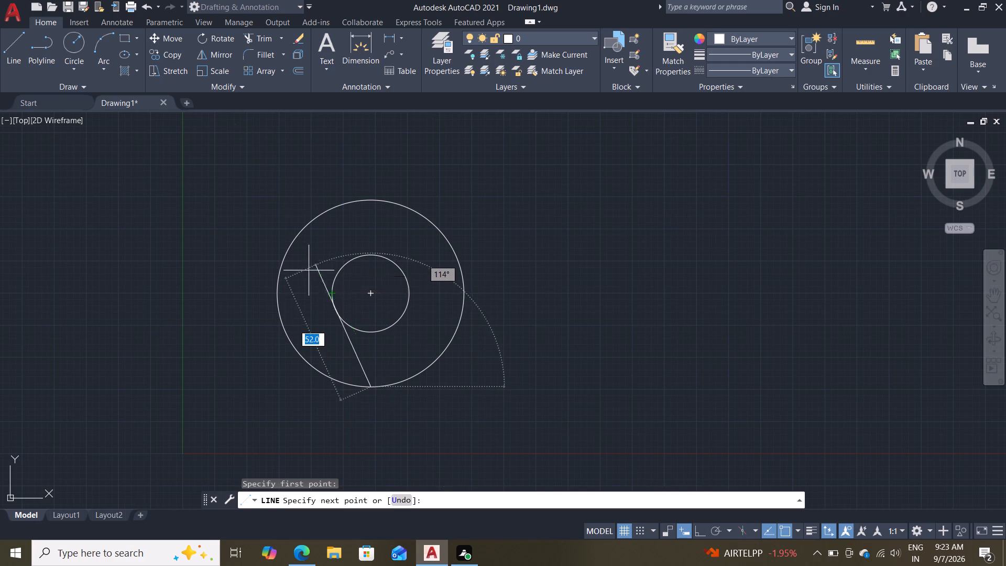
type("ta")
key("n")
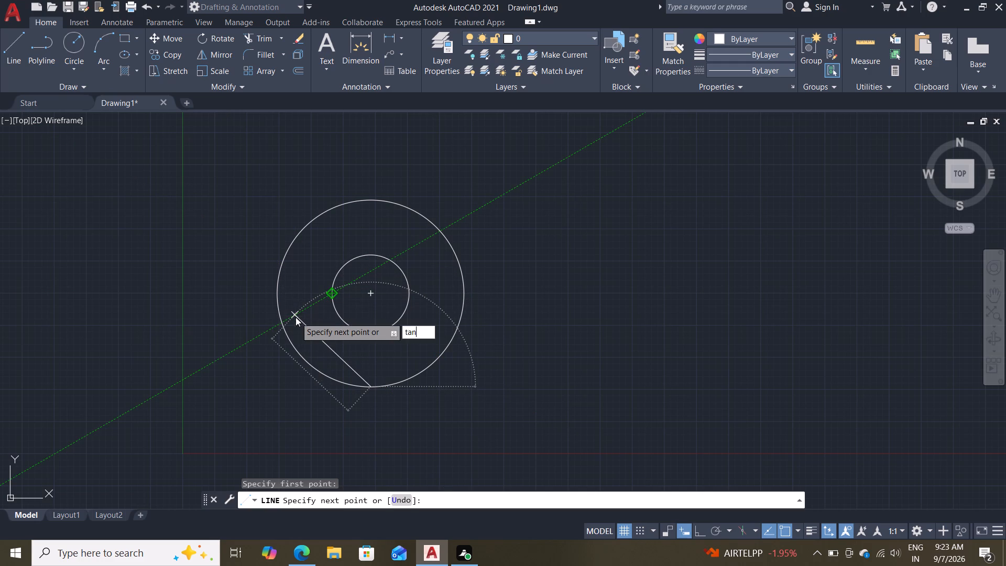
key("Return")
left_click(321, 277)
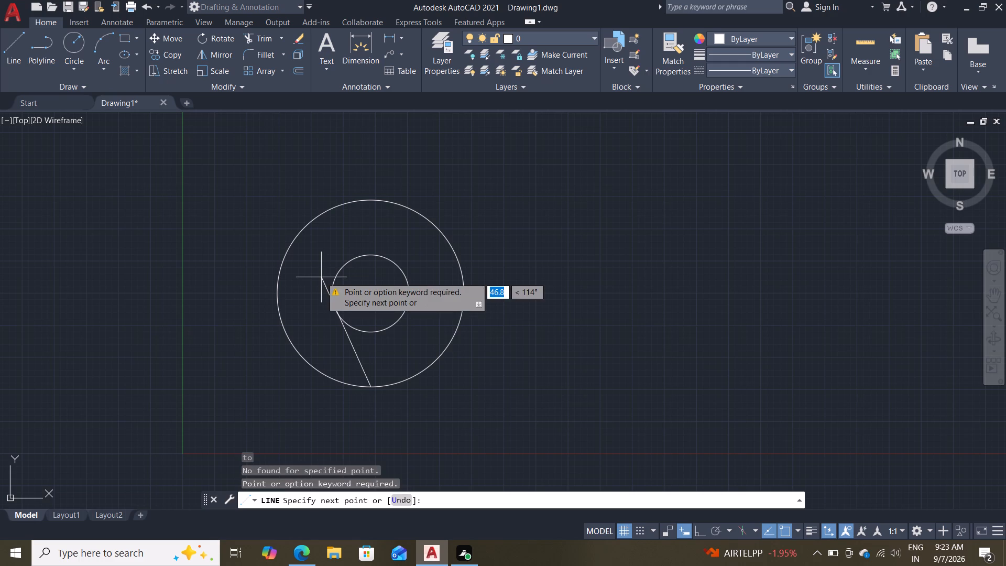
left_click(332, 306)
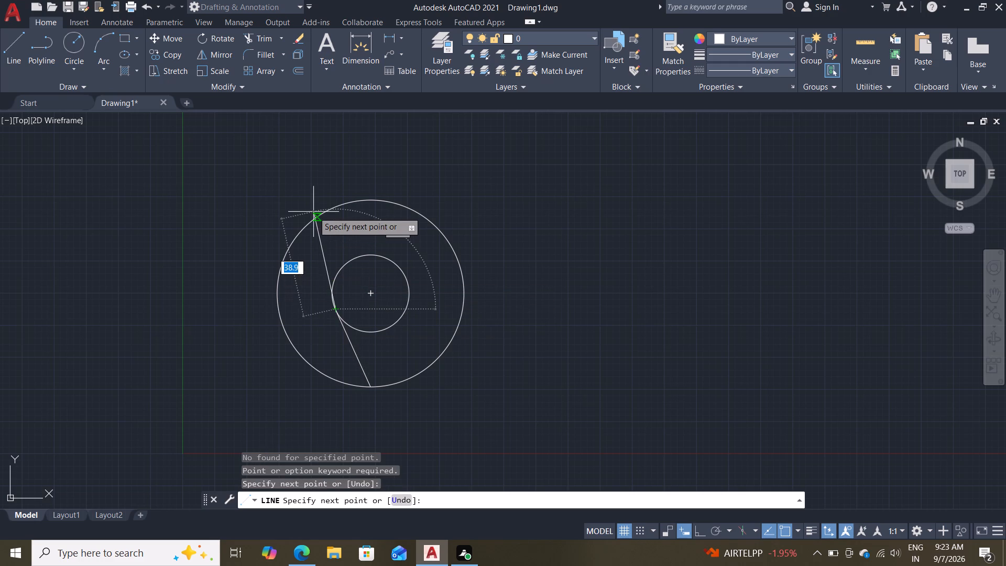
key("Escape")
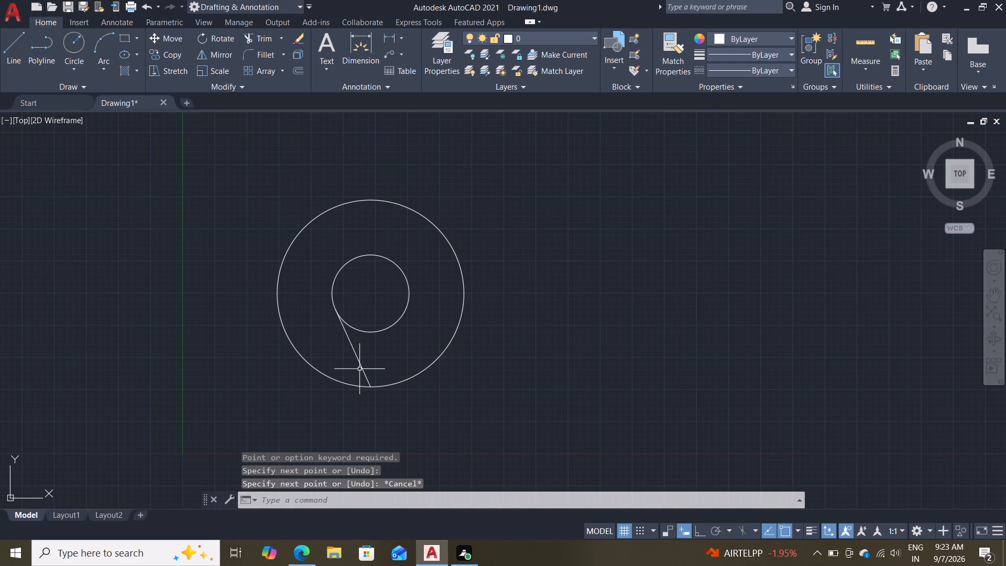
Mirror the tangent line about the circles' vertical centerline, keeping the source line.
type("mi")
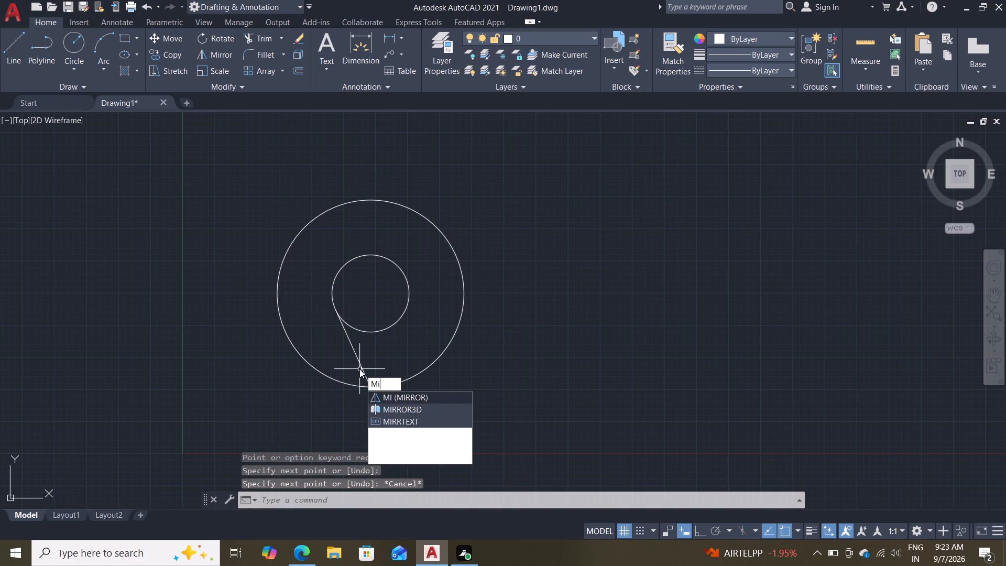
key("Return")
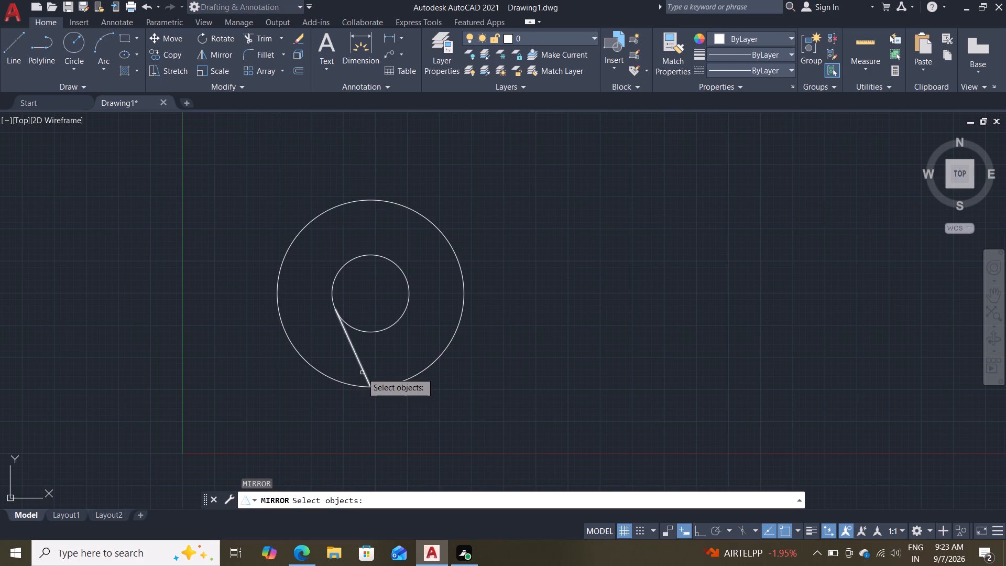
left_click(363, 372)
key("Return")
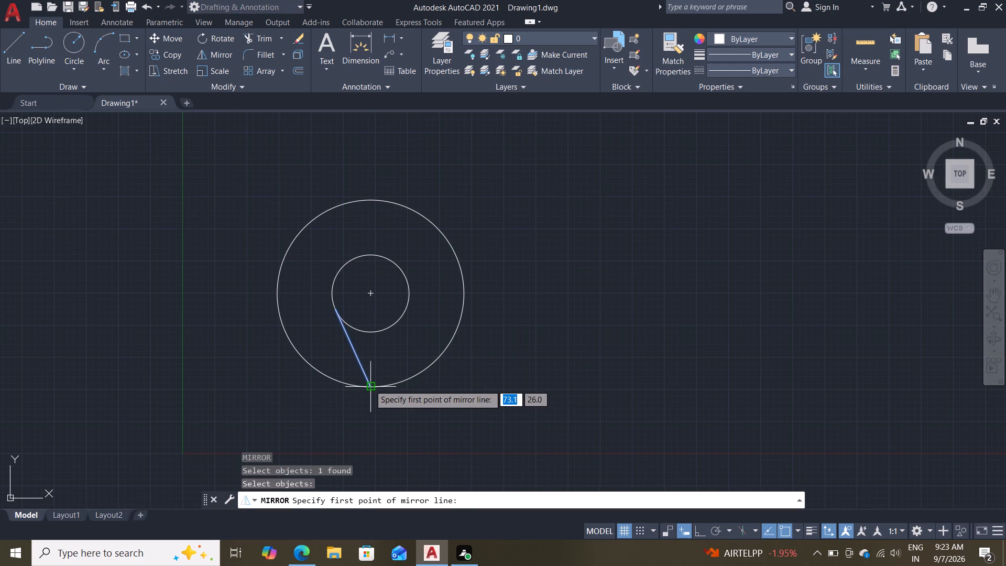
left_click(369, 385)
left_click(367, 291)
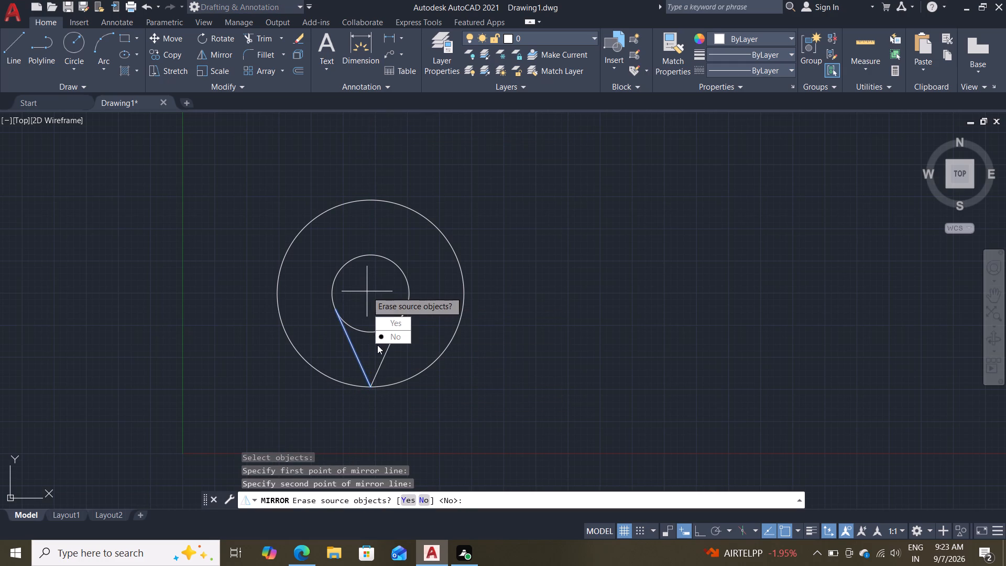
left_click_drag(387, 337, 367, 291)
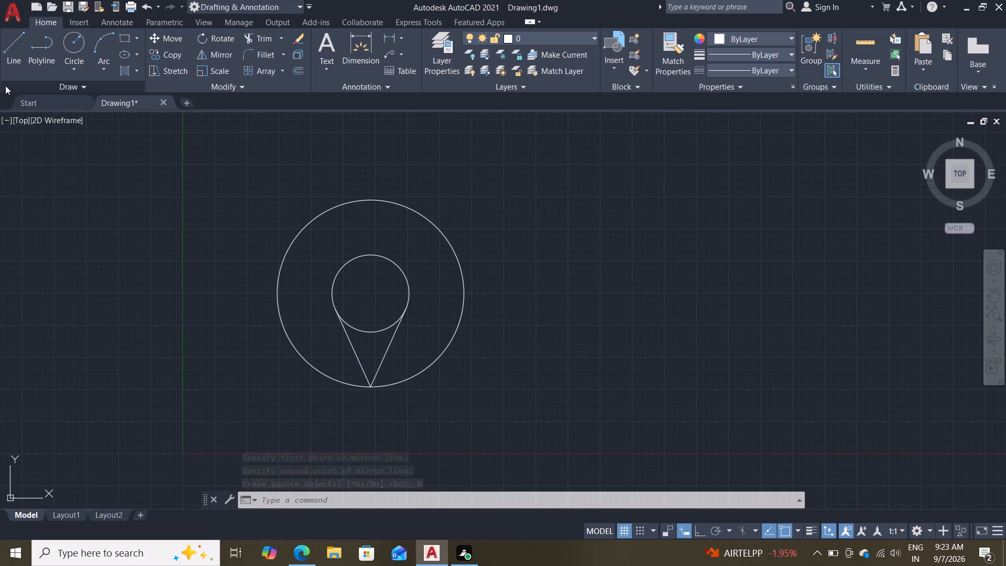
Draw a circle of radius 30 centered 102 mm directly above the center of the existing concentric circles.
left_click(69, 52)
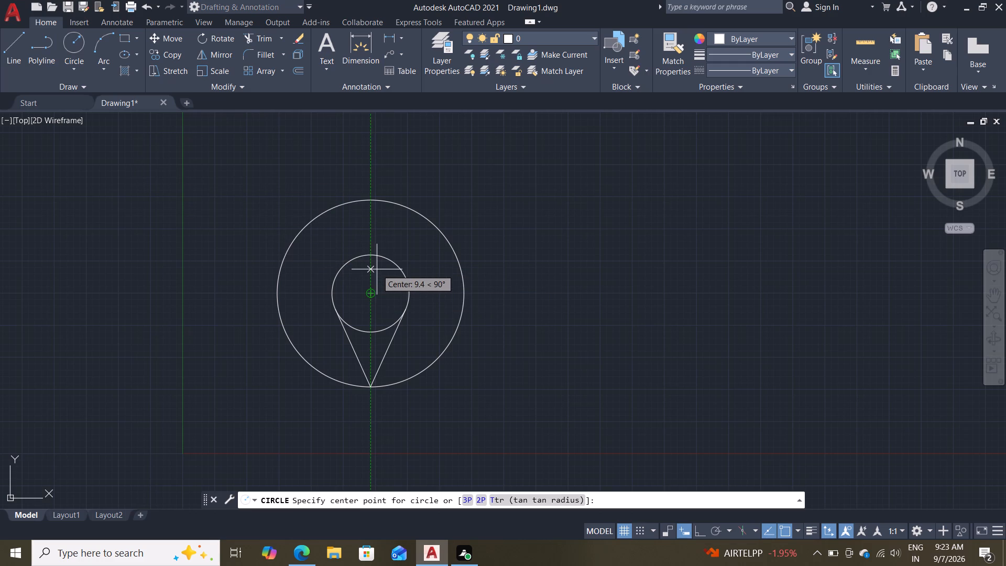
type("tk")
key("Return")
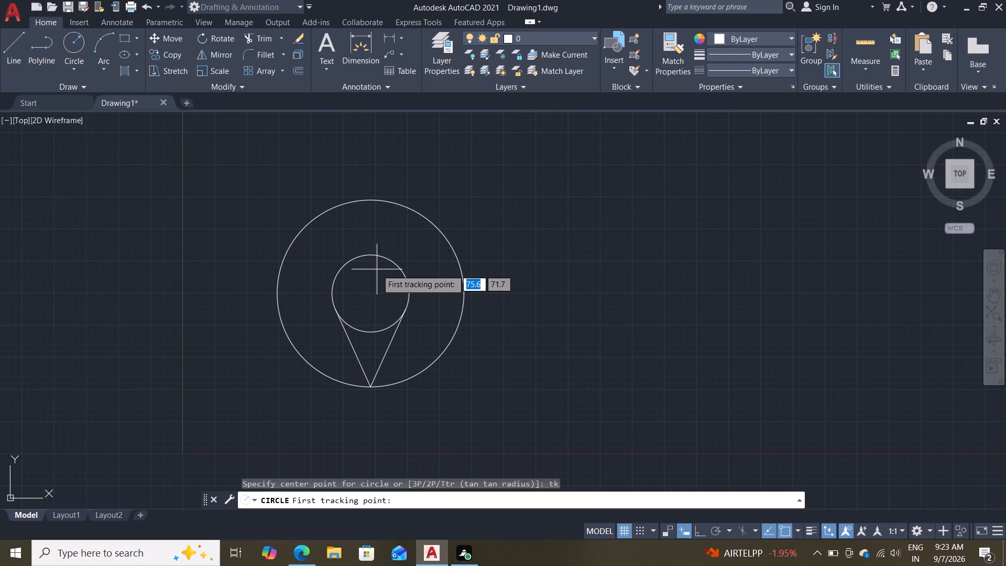
left_click(374, 299)
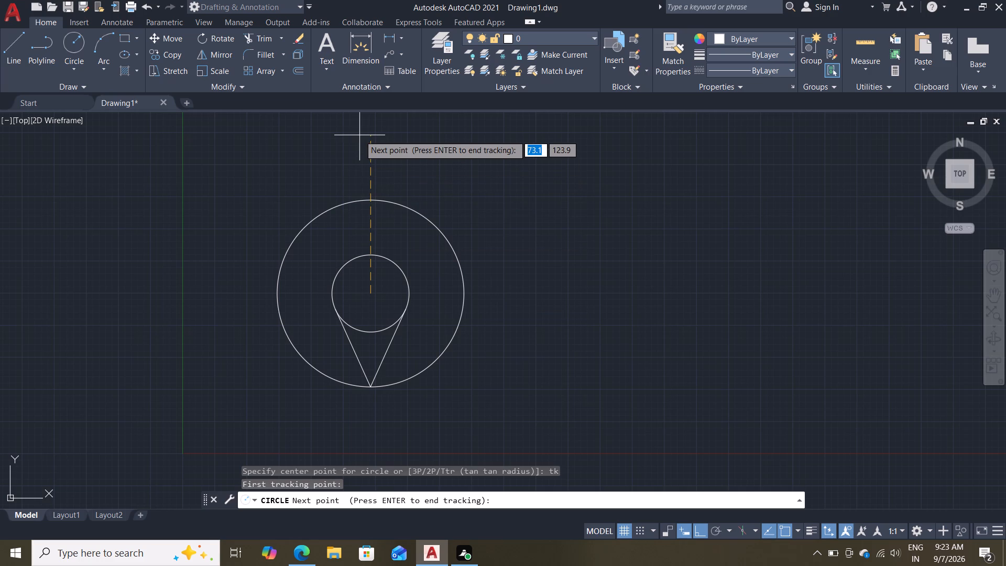
type("102")
key("Return")
scroll(361, 146, "down", 2)
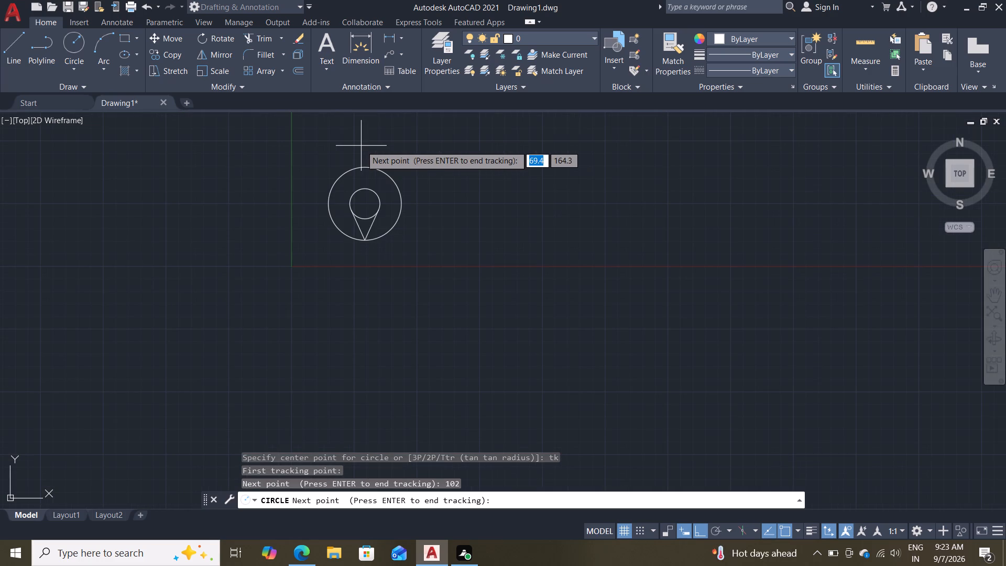
middle_click_drag(359, 127, 367, 233)
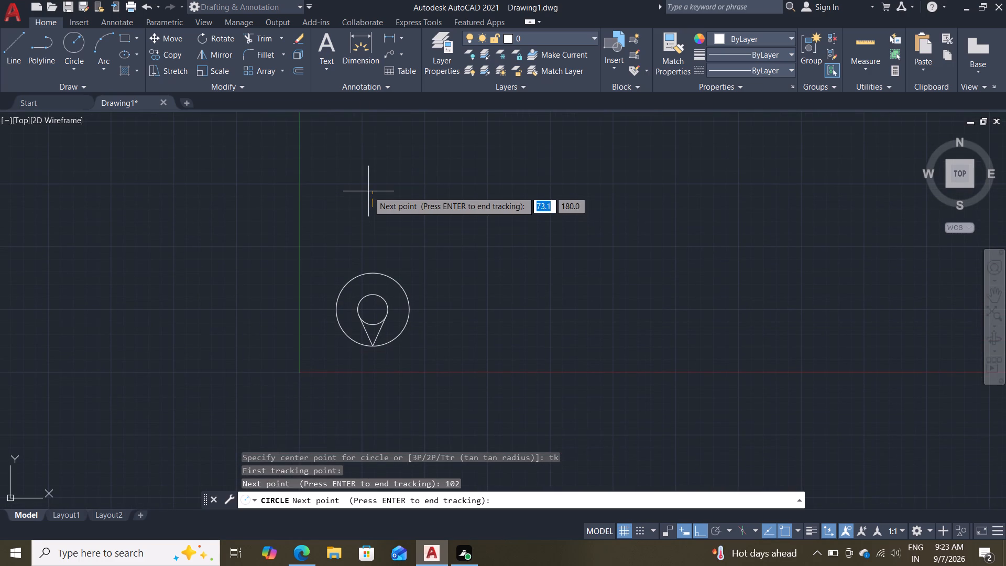
key("Return")
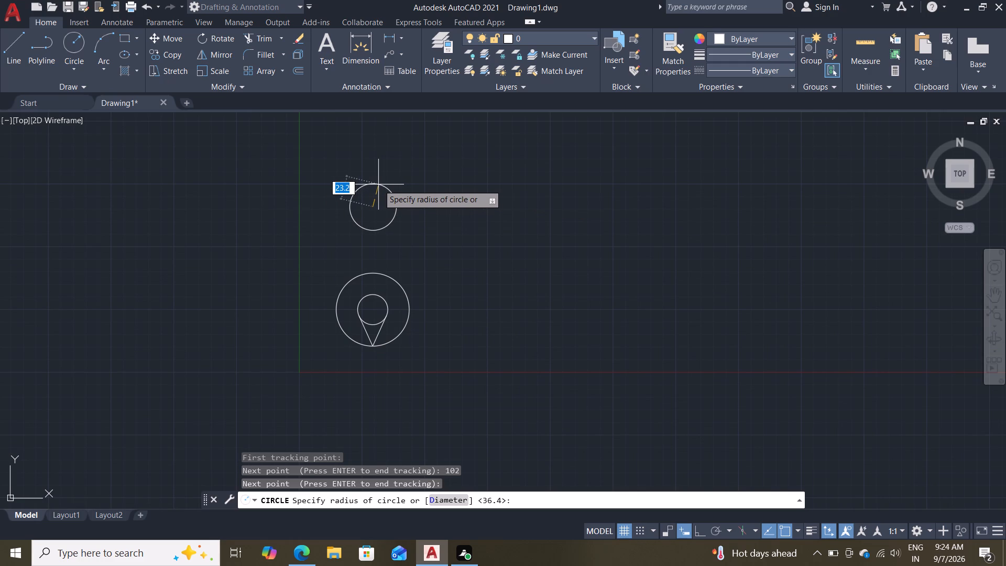
type("30")
key("Return")
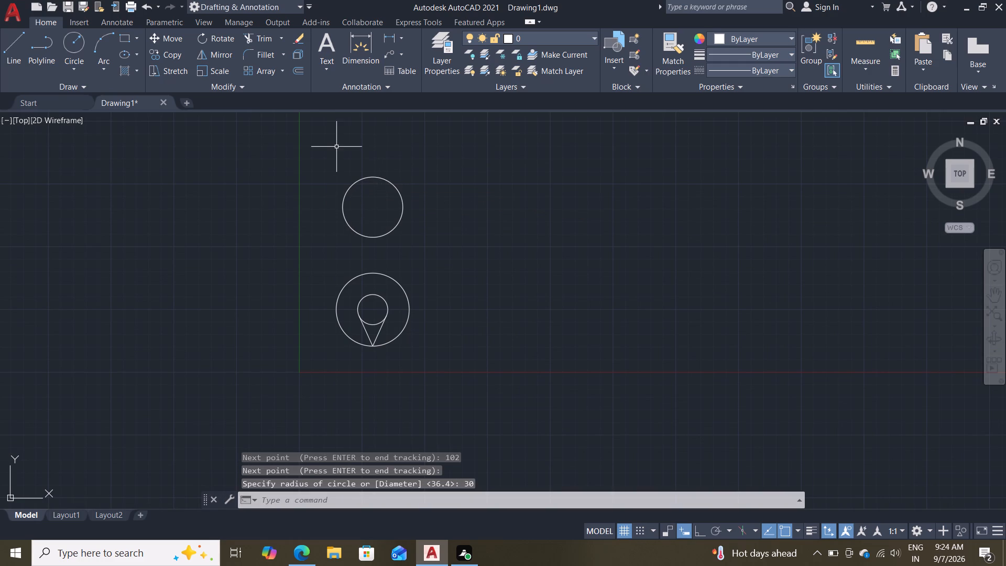
Draw a circle of diameter 28 concentric with the upper radius-30 circle.
left_click(75, 50)
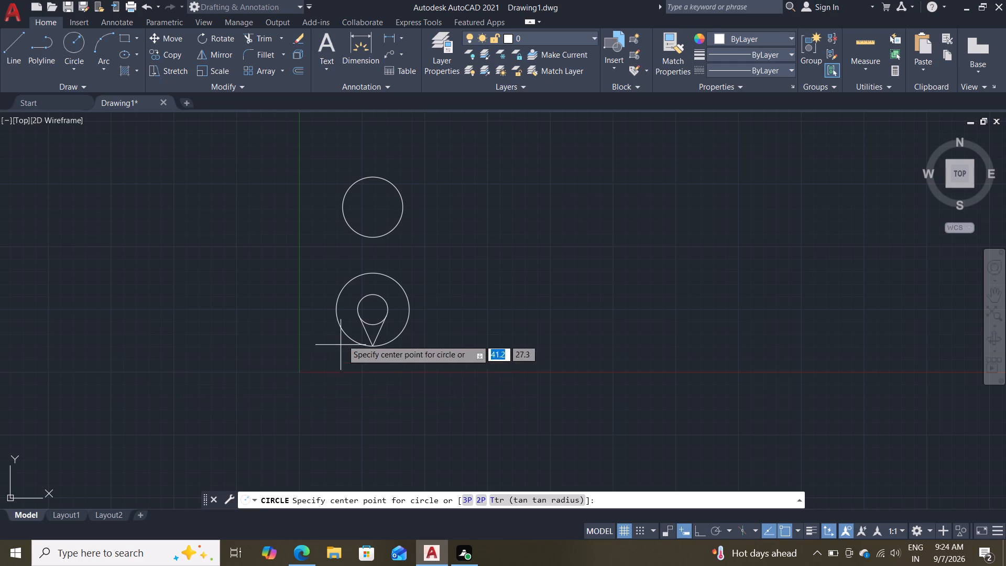
left_click(374, 211)
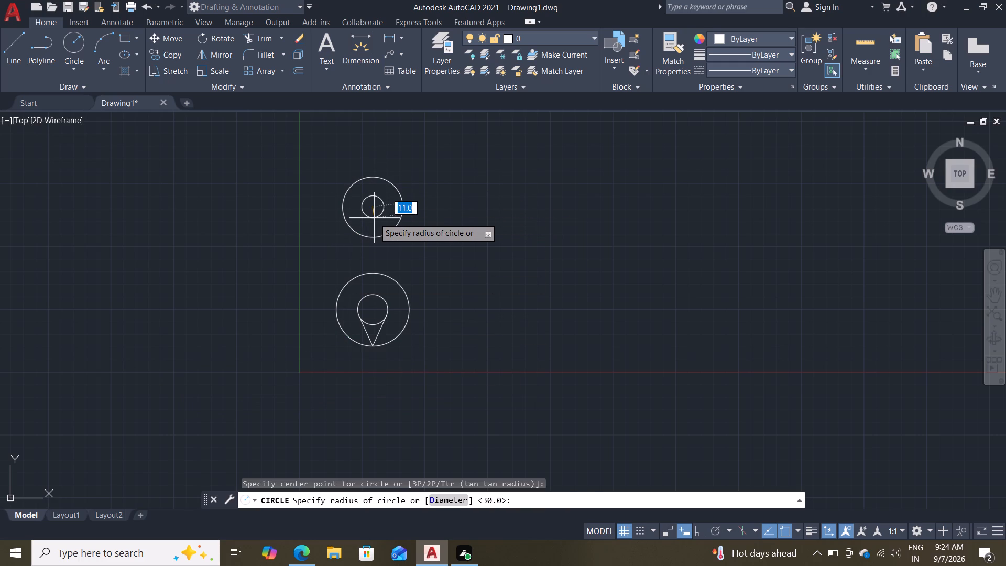
key("d")
key("Return")
type("28")
key("Return")
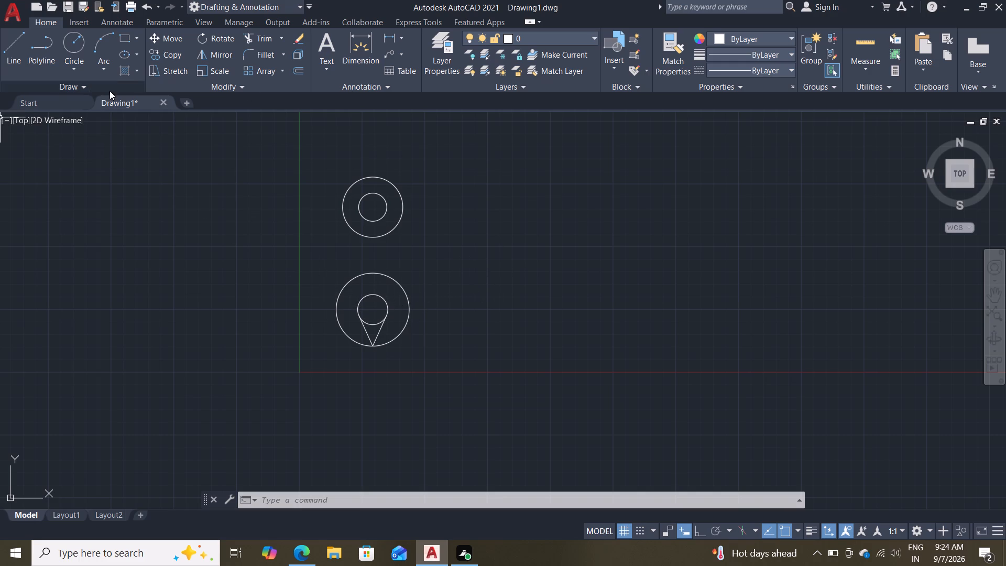
Extend both tangent lines upward to the upper arc of the 72.7 mm circle.
type("ex")
key("Return")
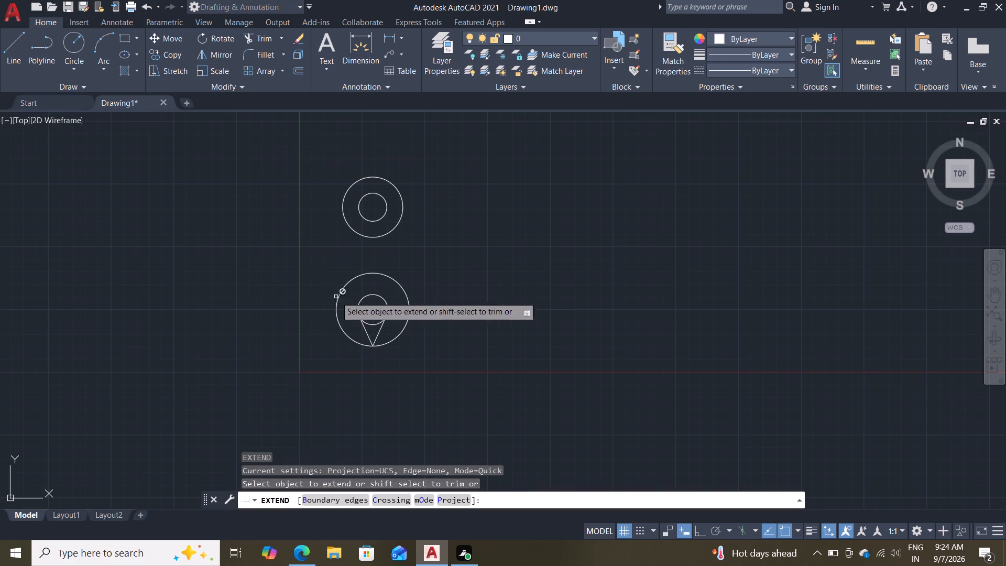
left_click(367, 333)
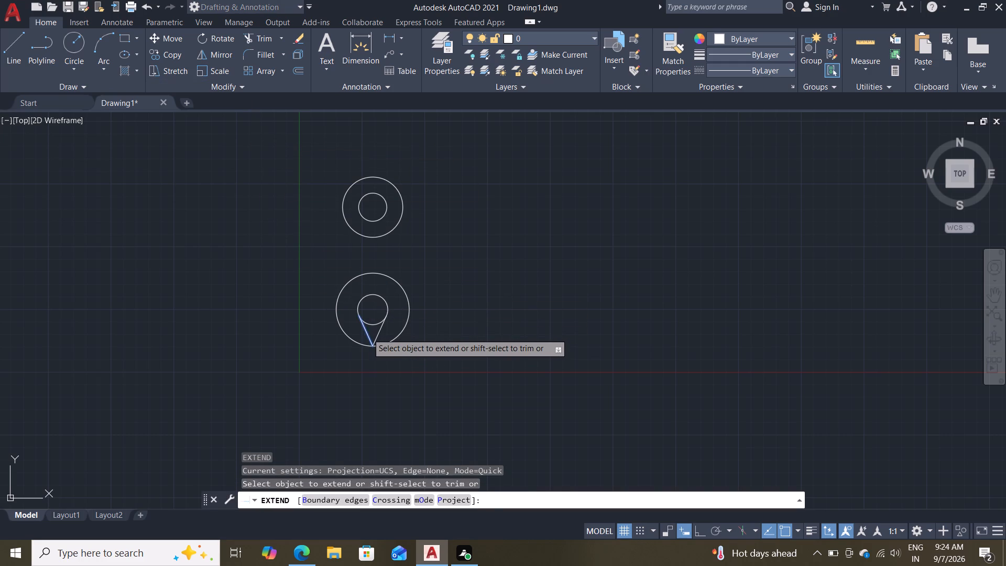
left_click(366, 329)
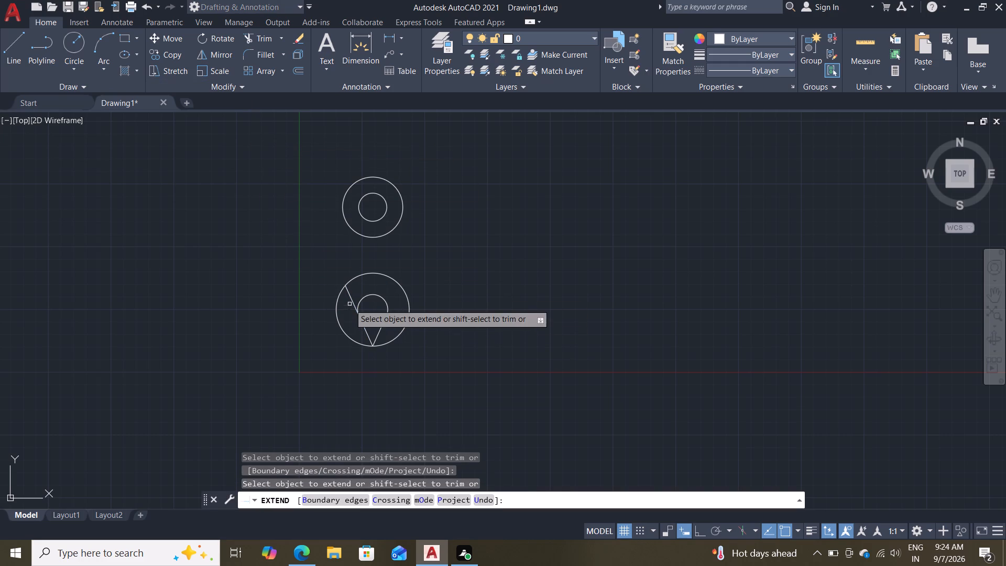
left_click(382, 330)
key("Escape")
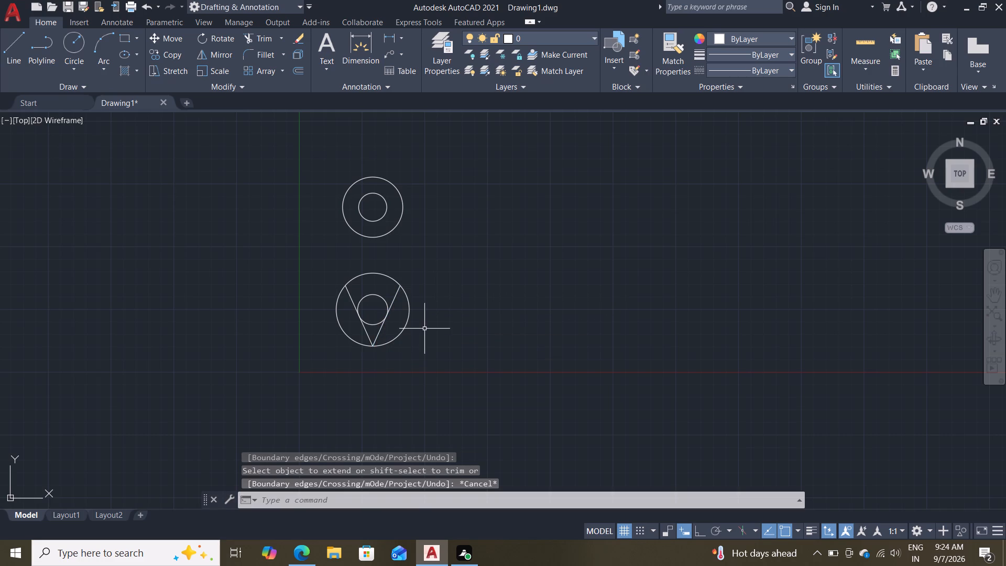
Draw a line about 107 mm long at 114° from the left tangent line's upper end, continuing along its extension.
left_click(15, 45)
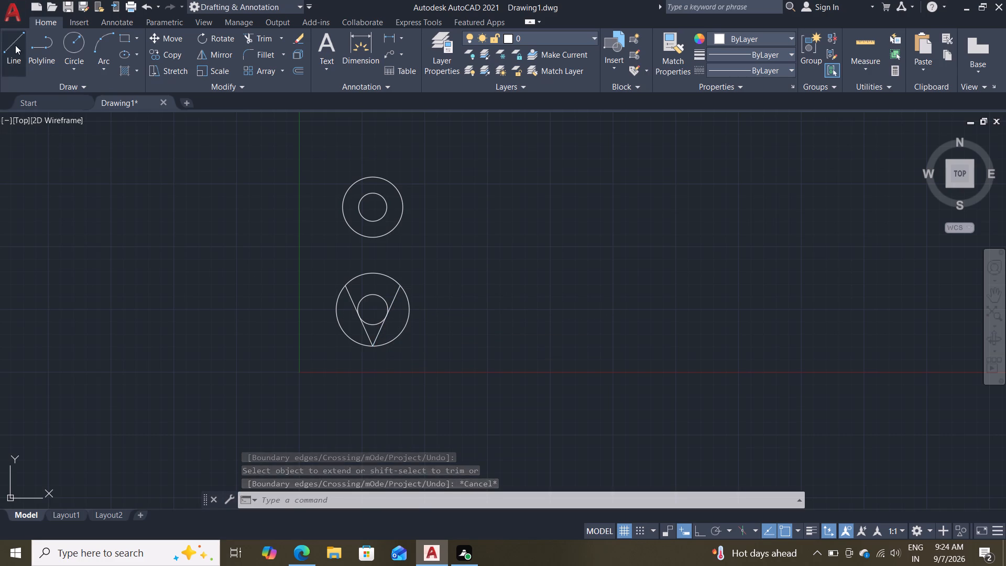
left_click(346, 287)
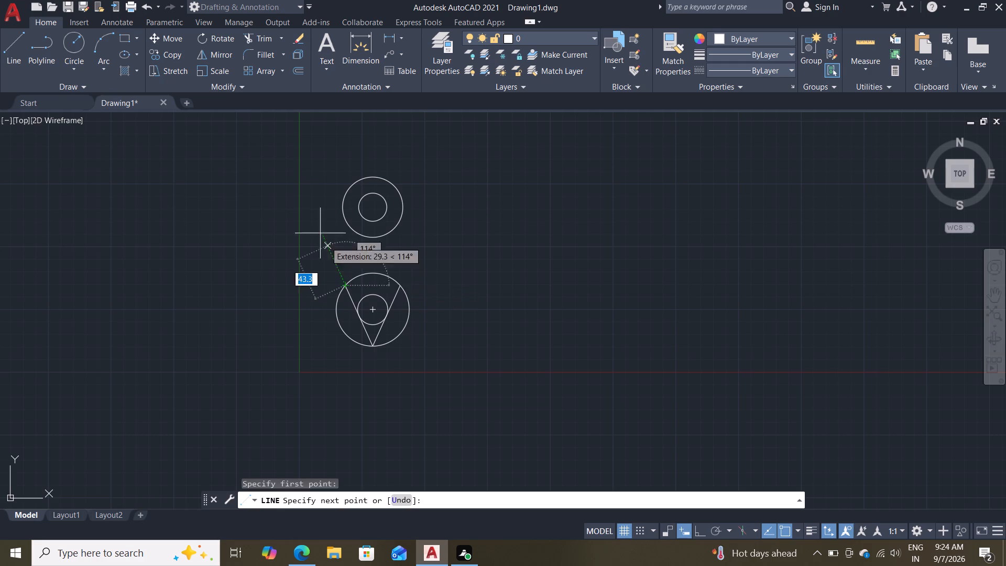
left_click(301, 187)
key("Escape")
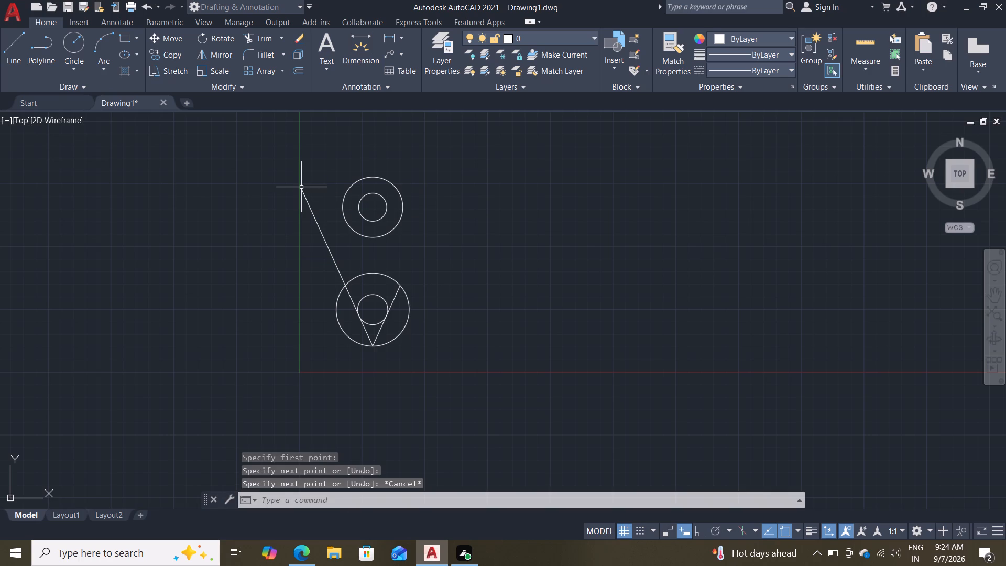
Draw a line upward and outward from the right tangent line's upper end on the 72.7 mm circle.
left_click(13, 39)
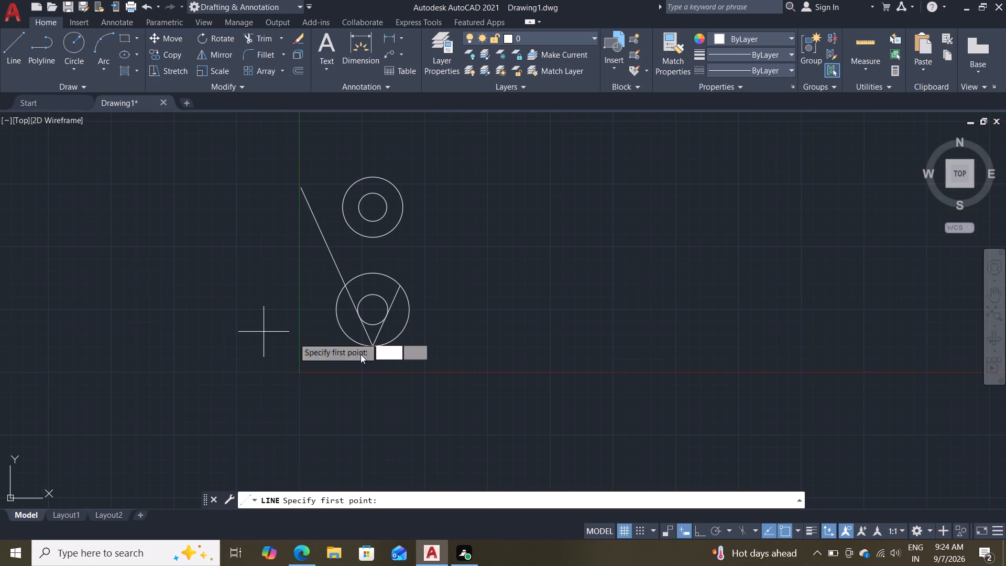
left_click_drag(401, 288, 414, 270)
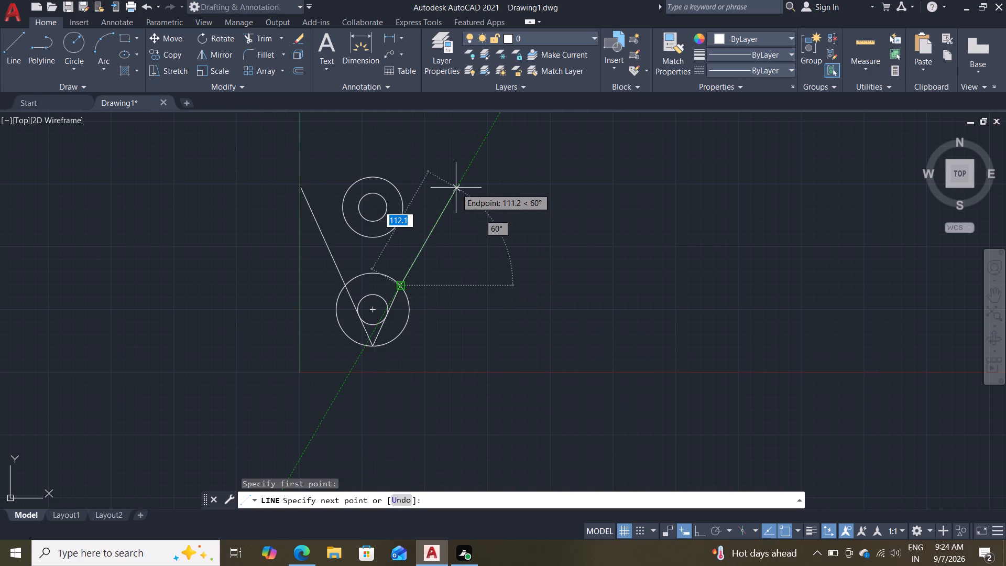
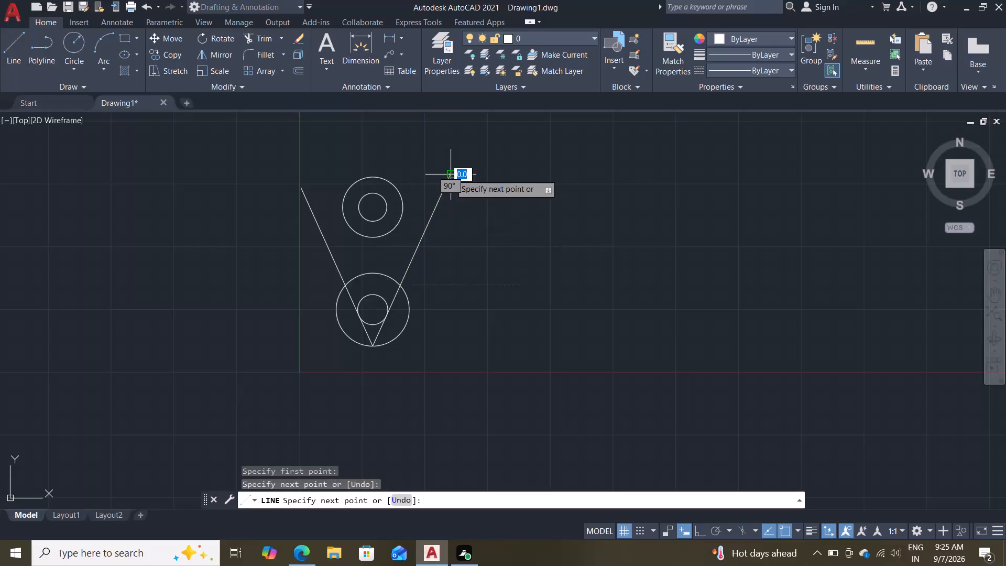
Draw a circle of radius 5 centred on the left slanted line near its upper end, level with the upper circles' centre.
key("Escape")
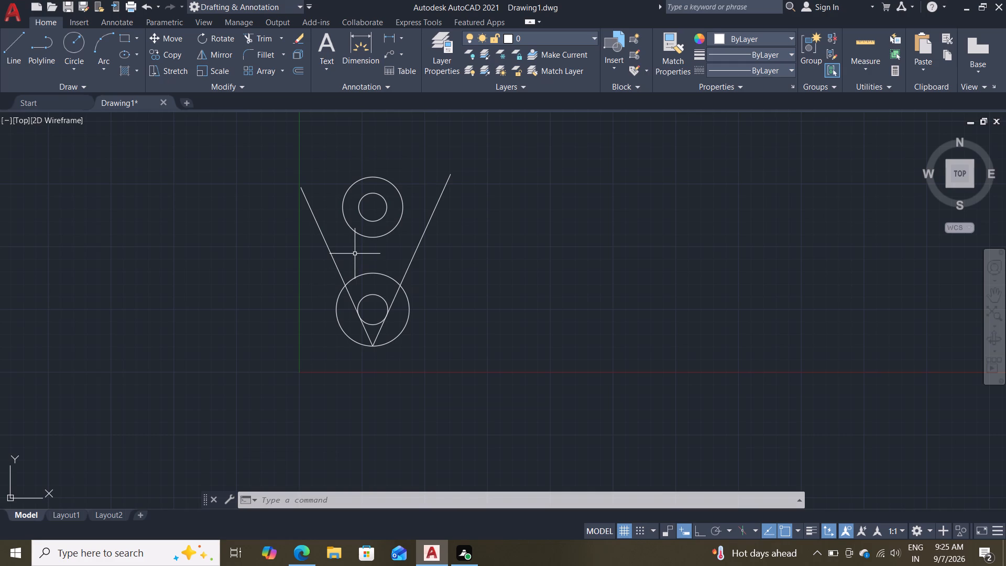
scroll(352, 251, "up", 1)
middle_click_drag(343, 239, 343, 309)
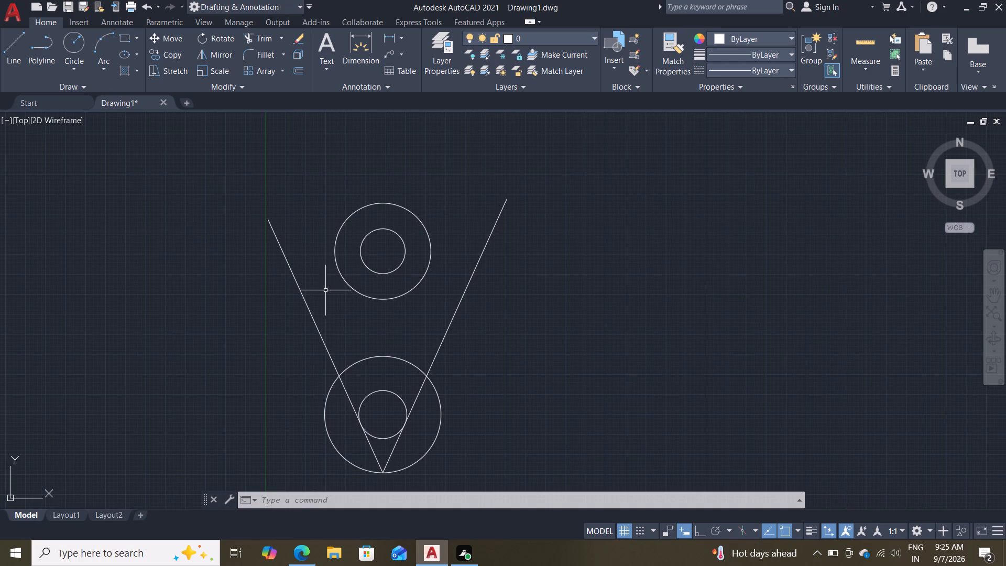
left_click(83, 51)
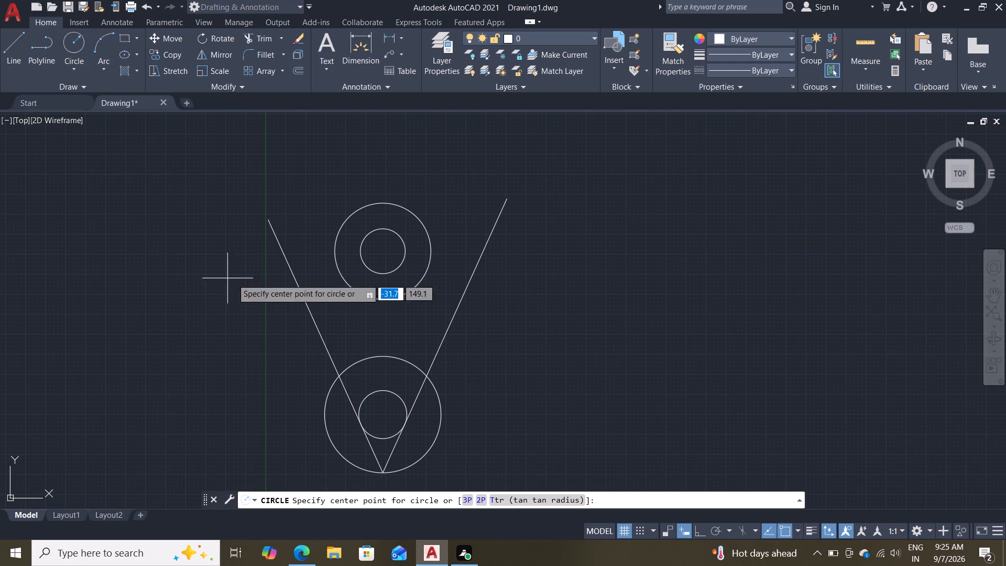
left_click(283, 250)
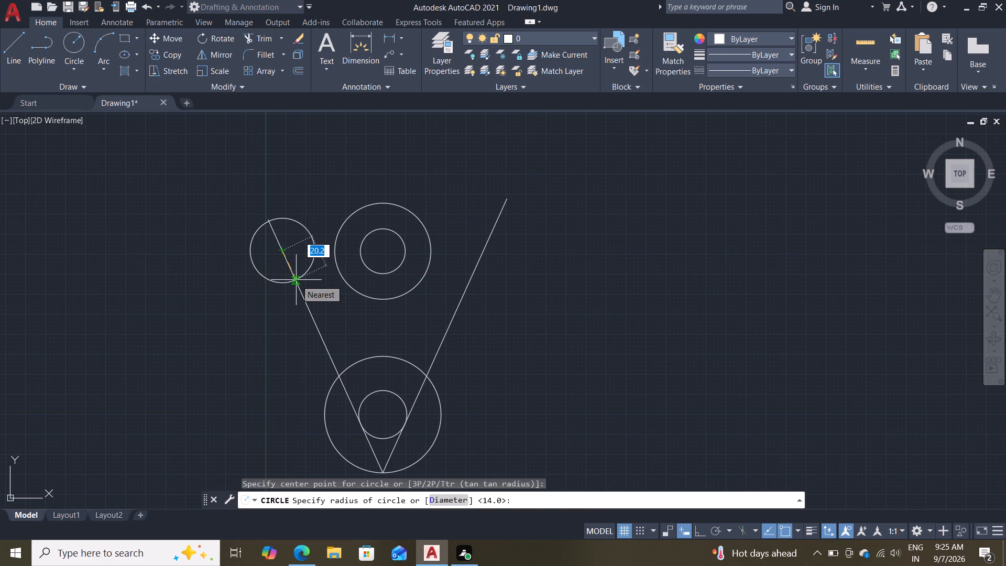
key("5")
key("Return")
Draw a circle of radius 10 concentric with the radius-5 circle on the left slanted line.
left_click(62, 49)
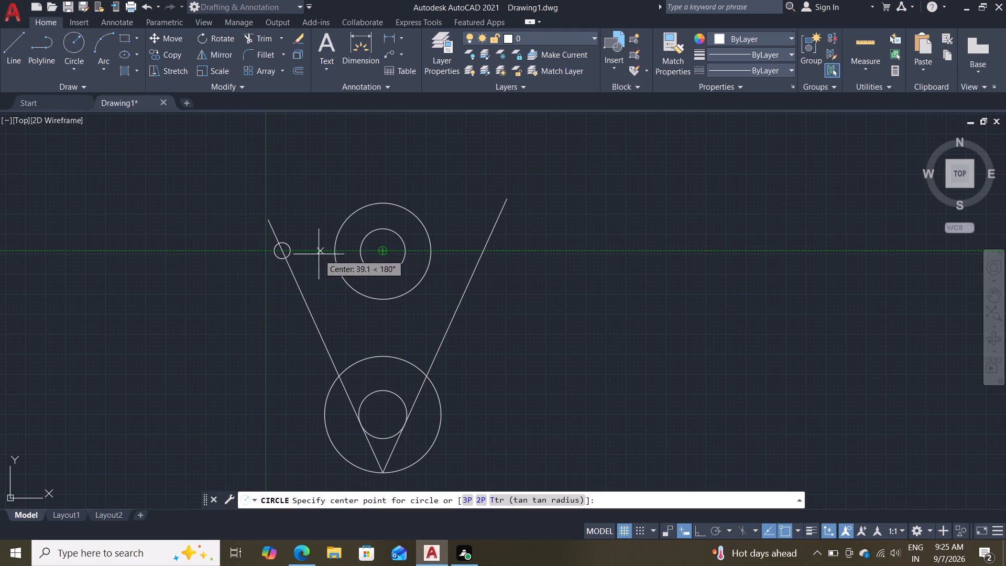
left_click(279, 250)
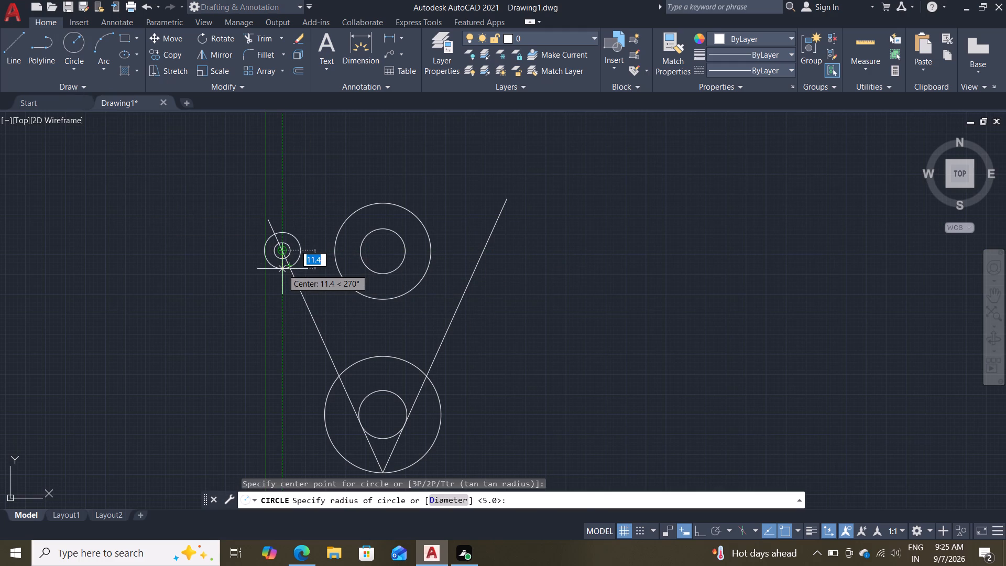
type("10")
key("Return")
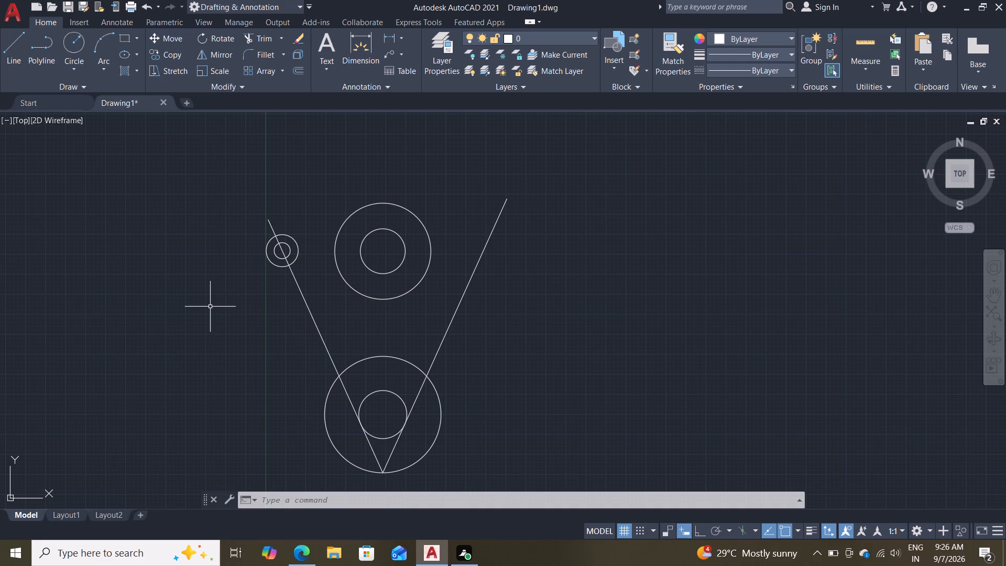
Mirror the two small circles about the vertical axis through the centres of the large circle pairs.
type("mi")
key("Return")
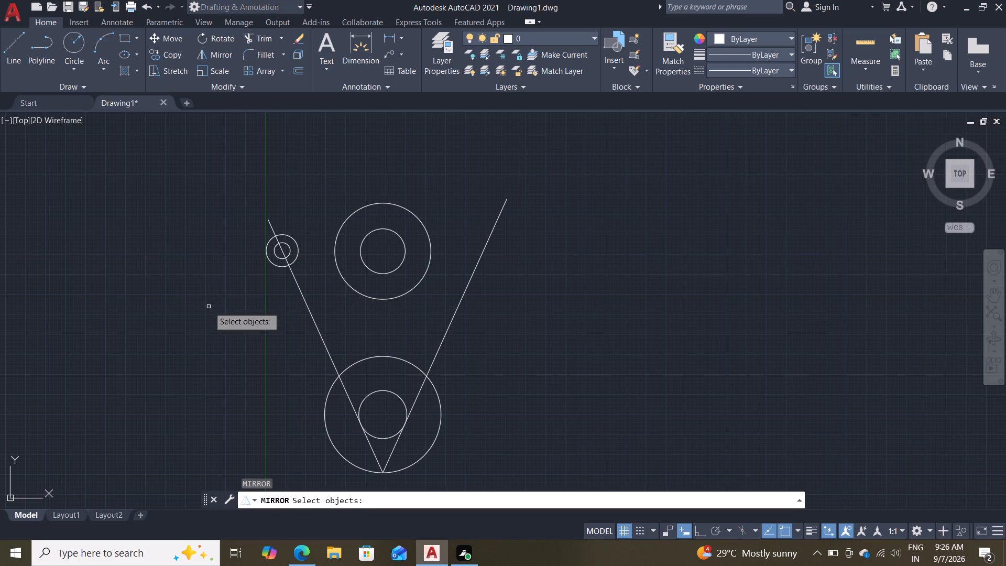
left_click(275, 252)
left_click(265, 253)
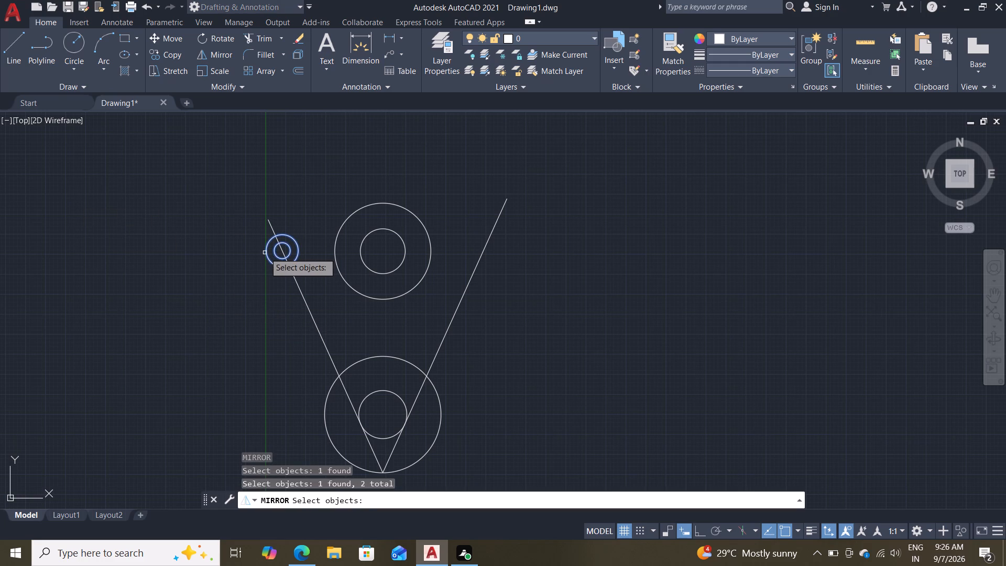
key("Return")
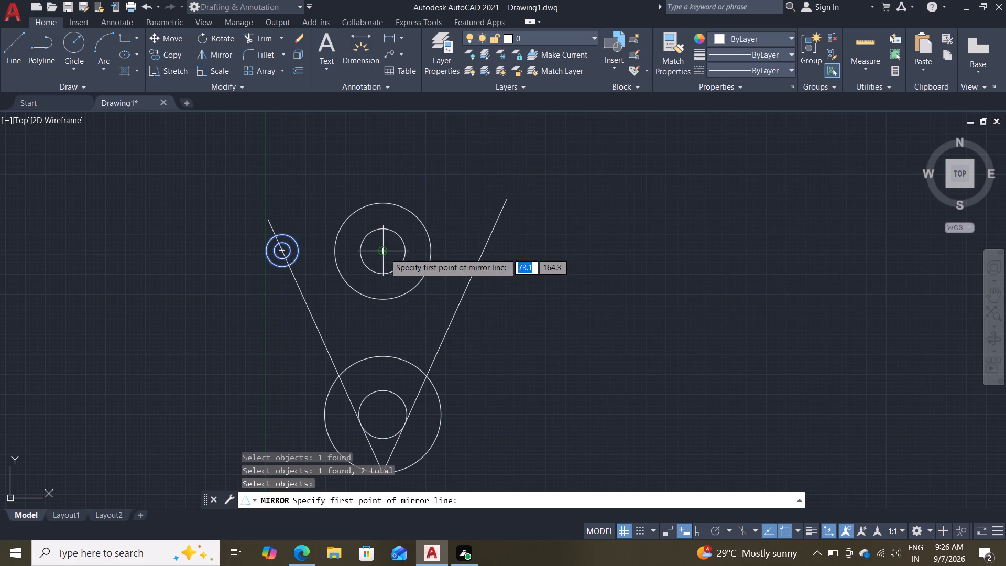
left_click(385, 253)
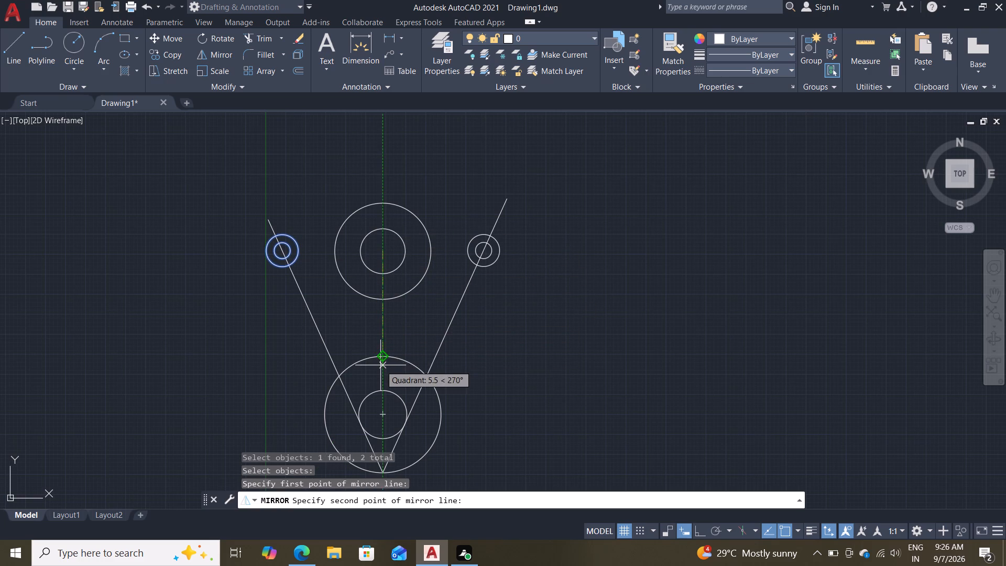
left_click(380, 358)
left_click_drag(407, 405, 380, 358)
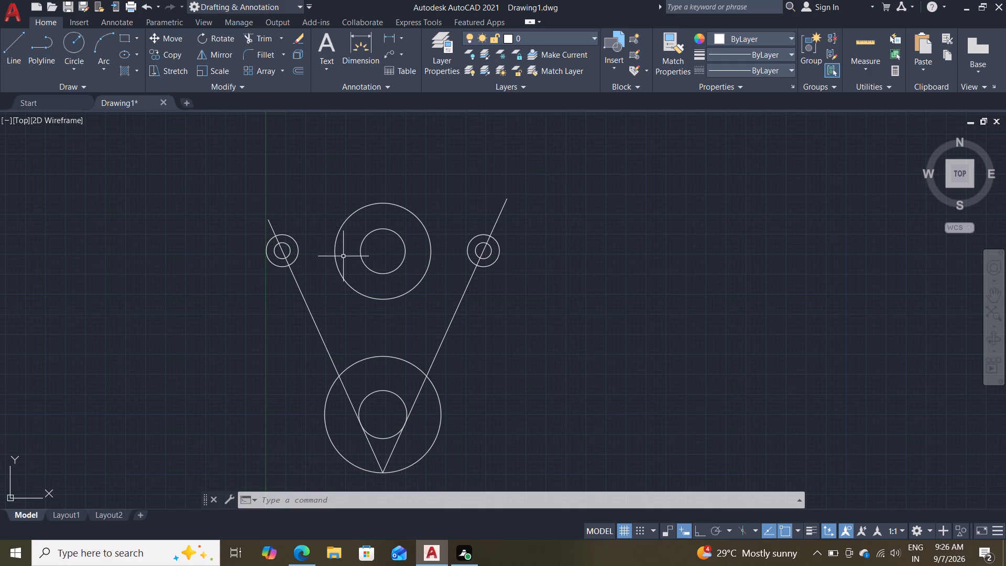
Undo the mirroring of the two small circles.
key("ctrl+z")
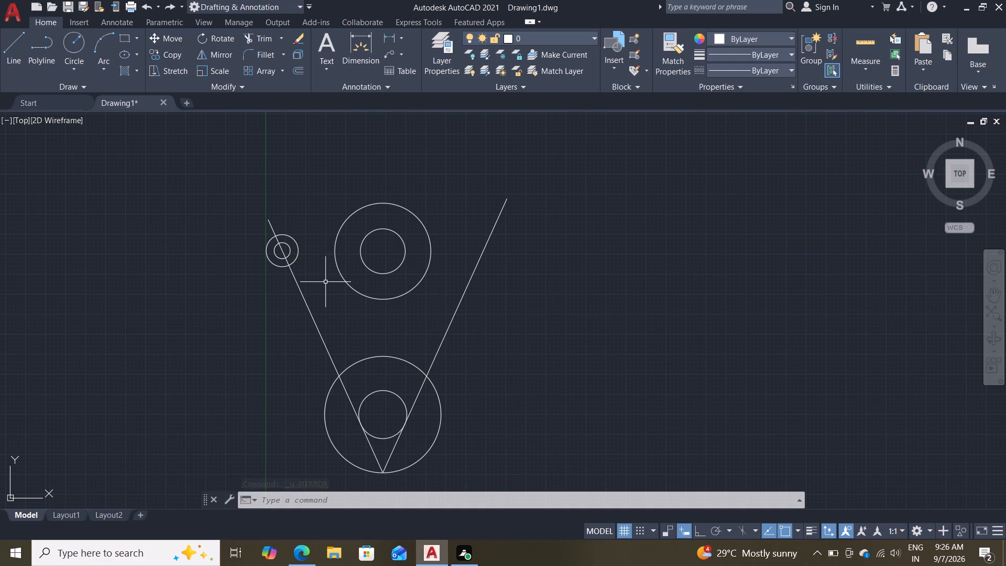
Move the two small circles horizontally inward, from their common centre to the right quadrant of the radius-10 circle.
scroll(325, 282, "up", 1)
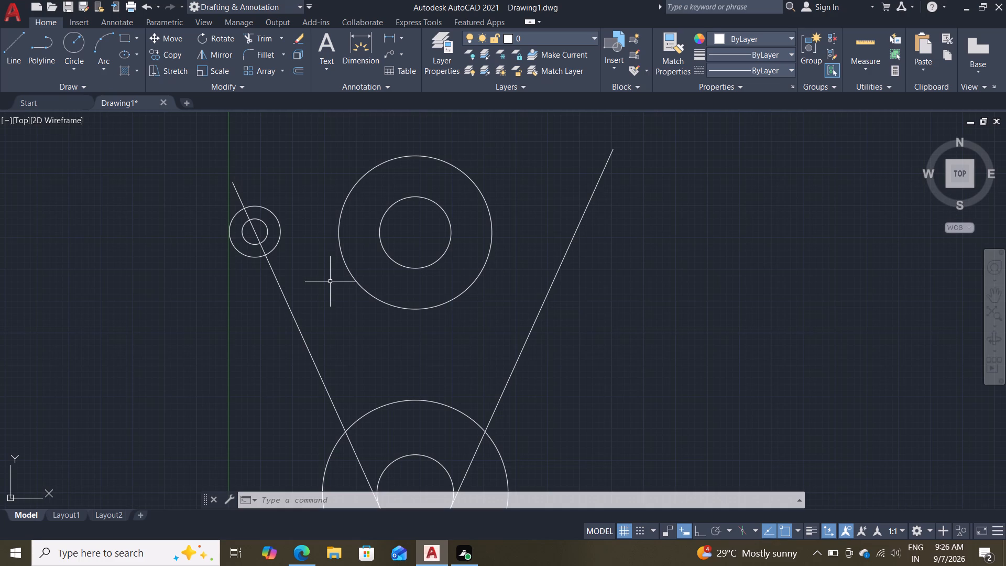
scroll(370, 314, "down", 1)
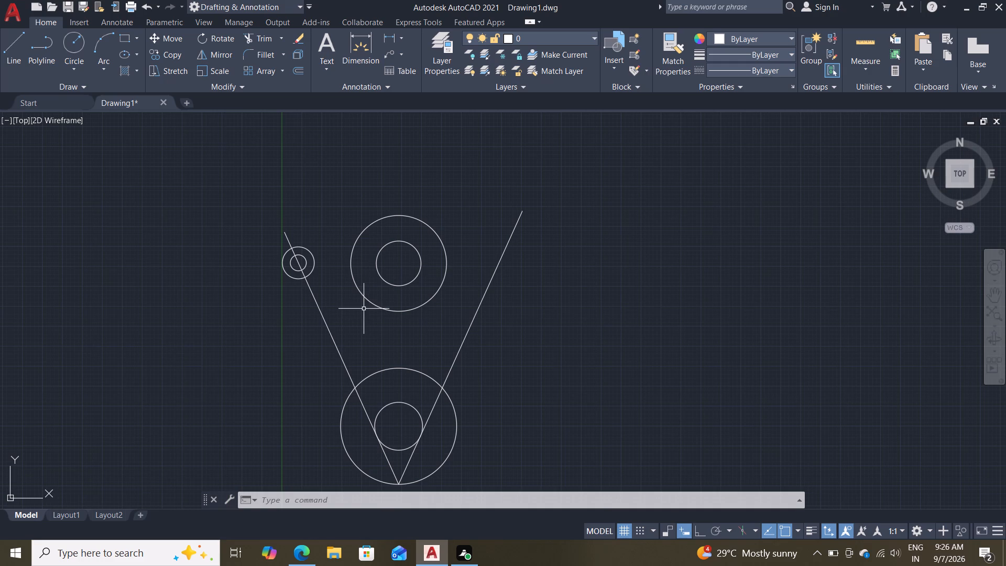
key("m")
key("Return")
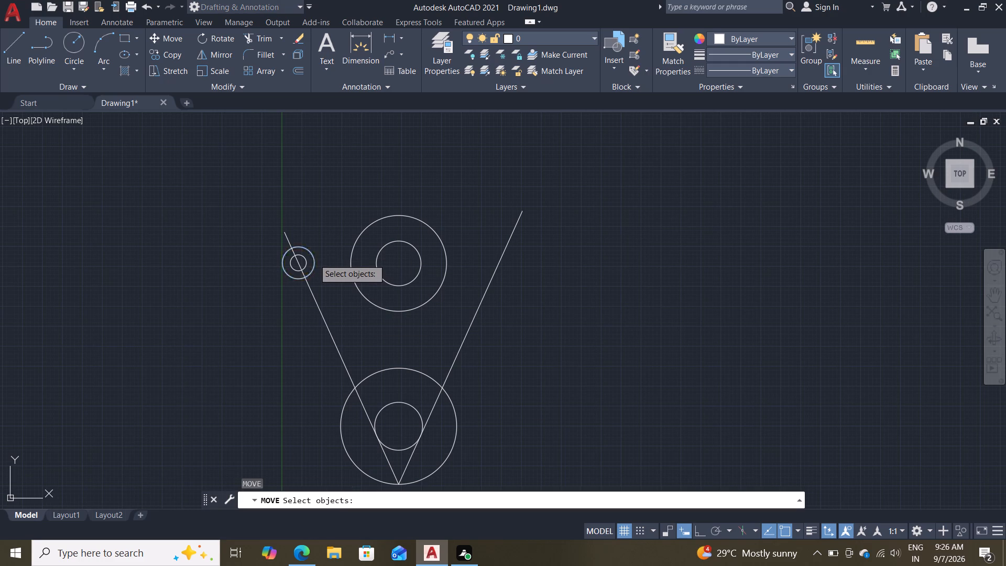
left_click(314, 259)
left_click(304, 260)
key("Return")
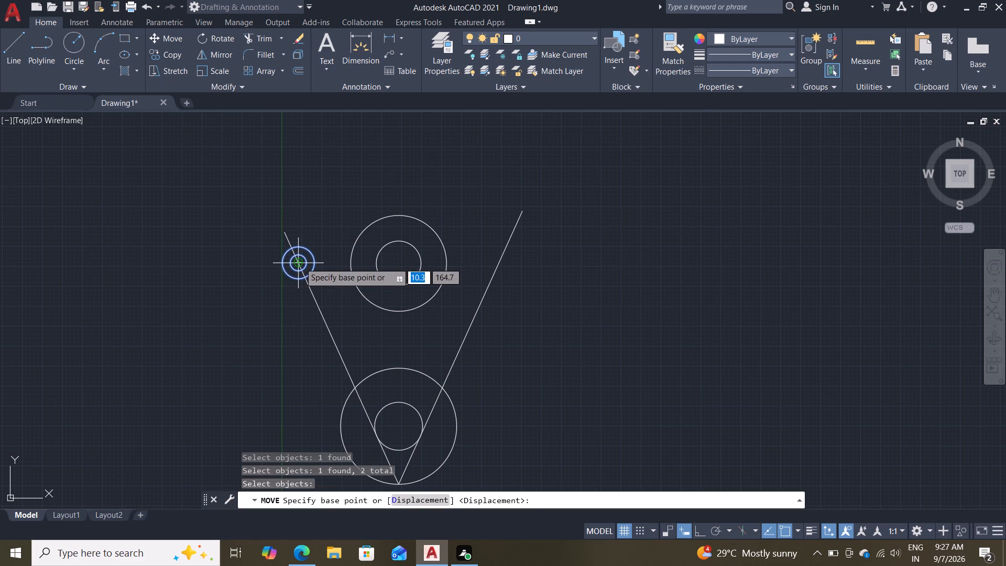
left_click(300, 263)
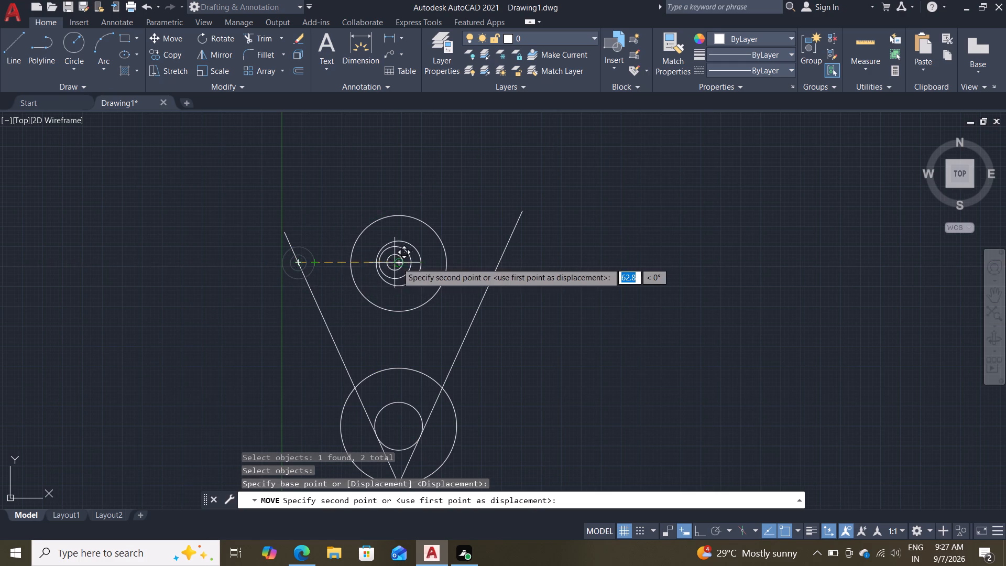
left_click(316, 260)
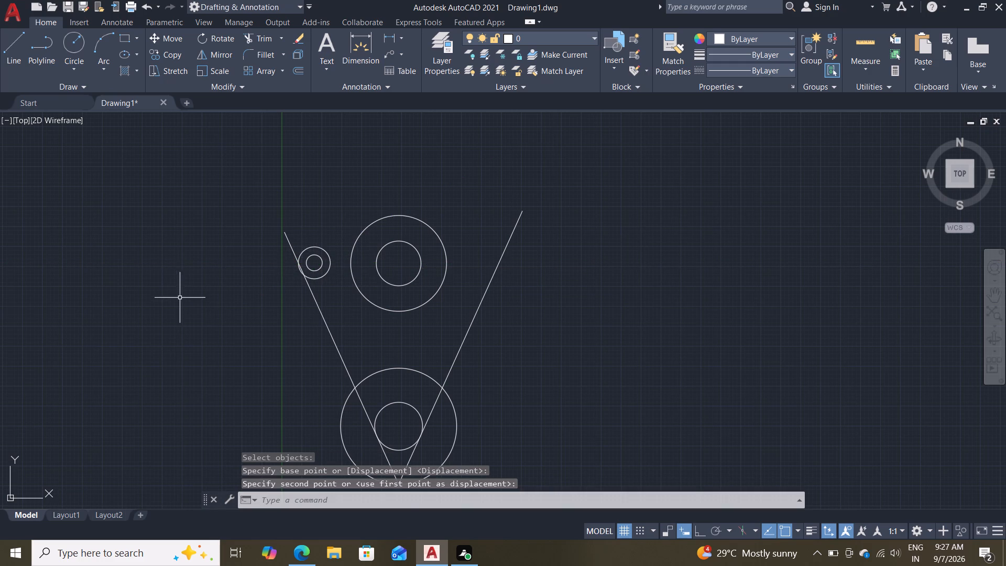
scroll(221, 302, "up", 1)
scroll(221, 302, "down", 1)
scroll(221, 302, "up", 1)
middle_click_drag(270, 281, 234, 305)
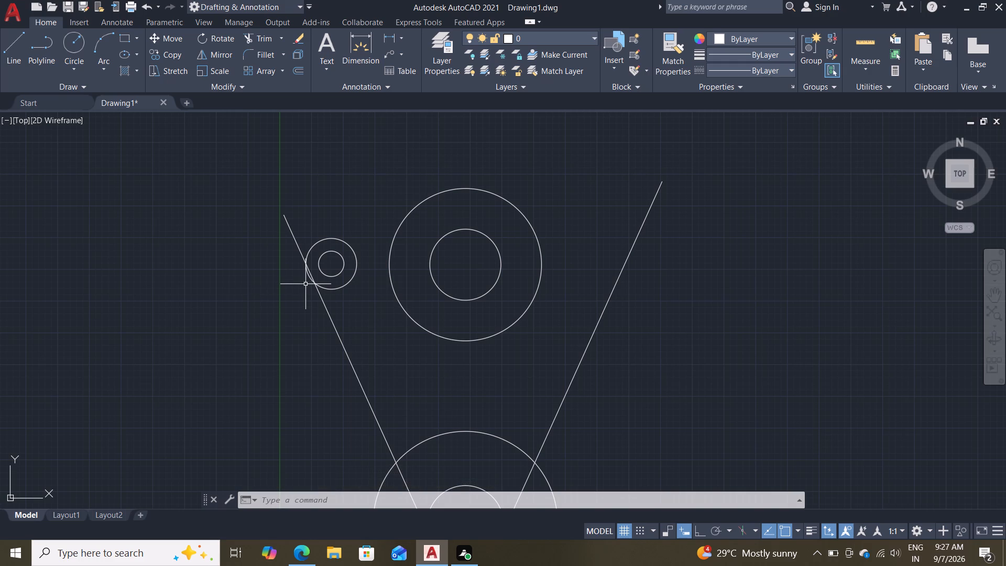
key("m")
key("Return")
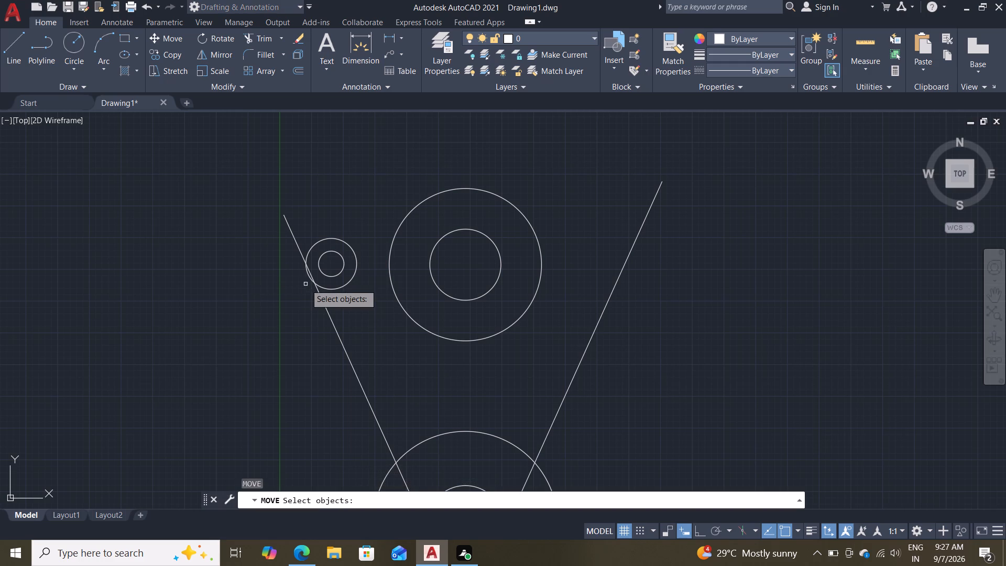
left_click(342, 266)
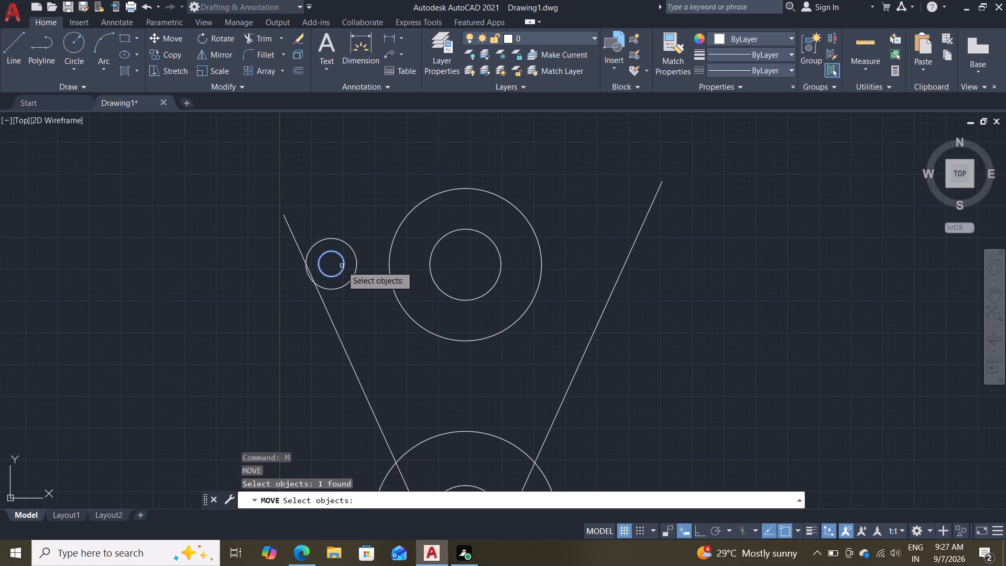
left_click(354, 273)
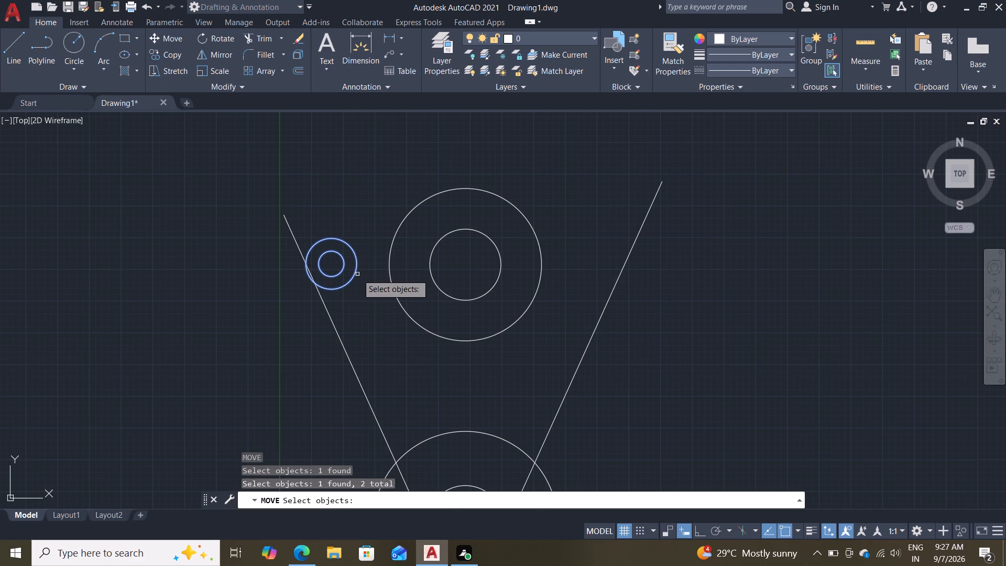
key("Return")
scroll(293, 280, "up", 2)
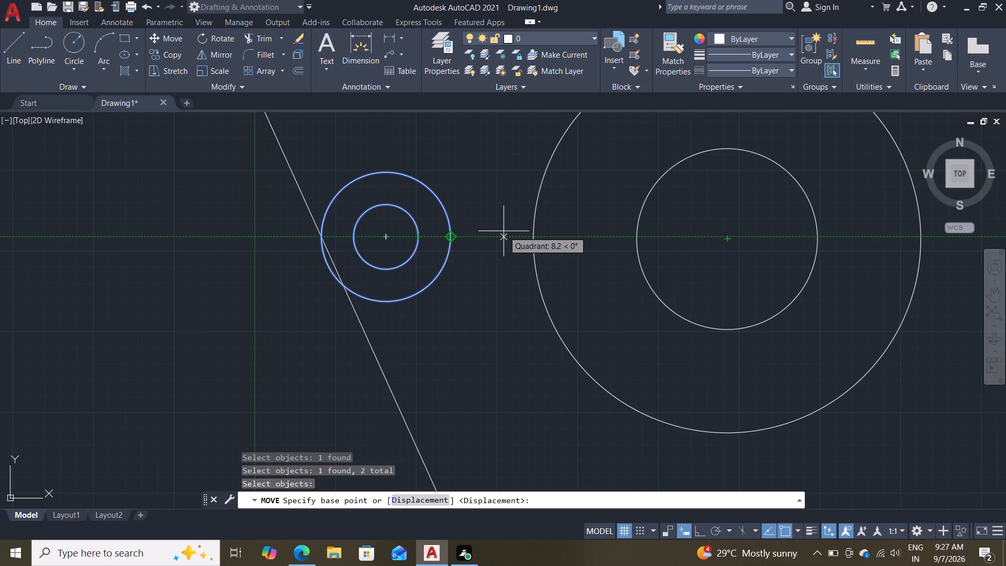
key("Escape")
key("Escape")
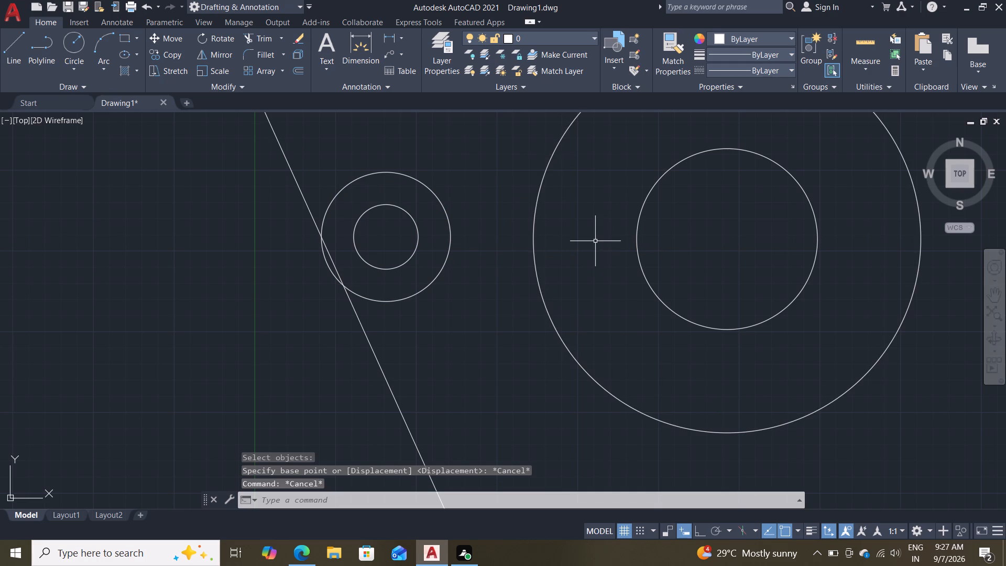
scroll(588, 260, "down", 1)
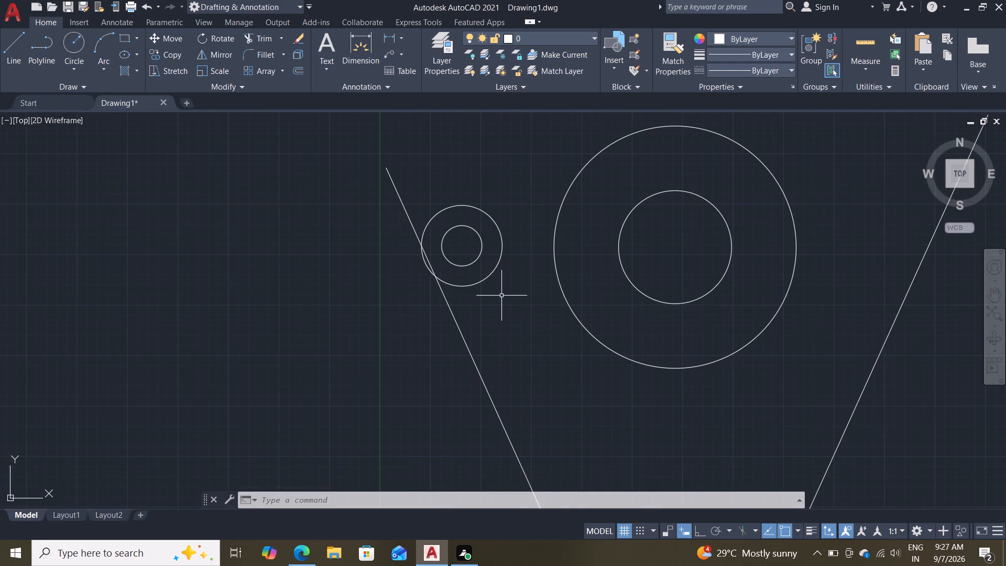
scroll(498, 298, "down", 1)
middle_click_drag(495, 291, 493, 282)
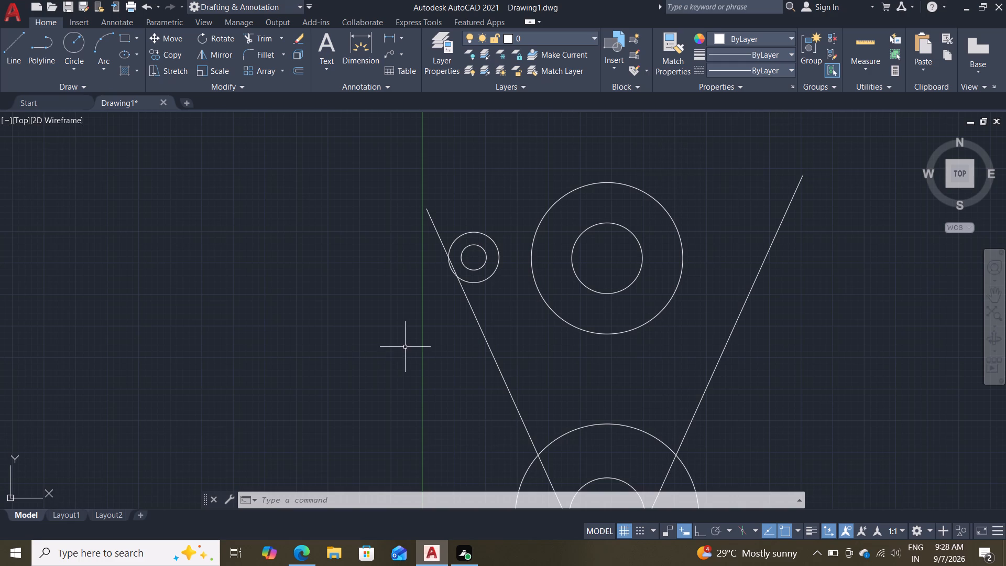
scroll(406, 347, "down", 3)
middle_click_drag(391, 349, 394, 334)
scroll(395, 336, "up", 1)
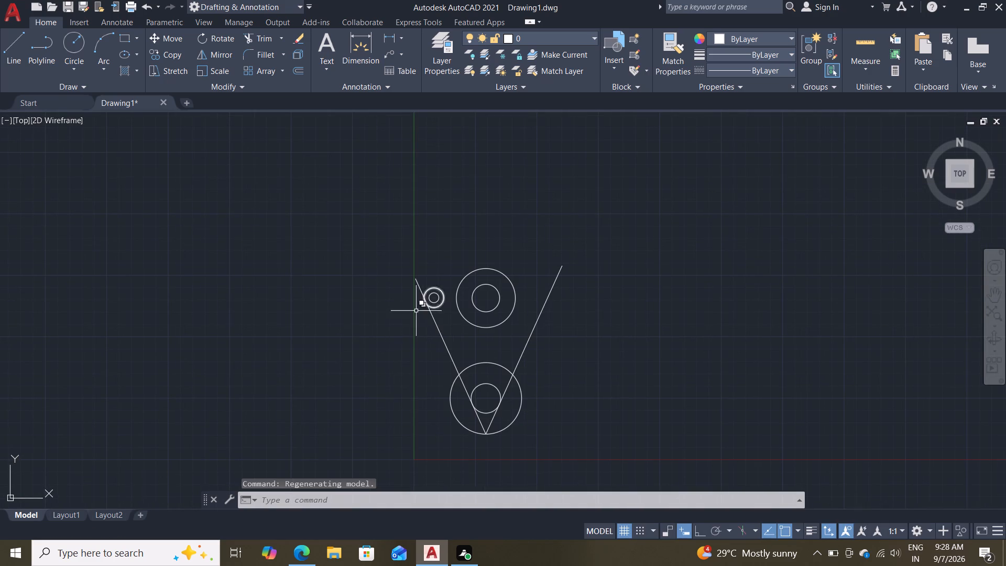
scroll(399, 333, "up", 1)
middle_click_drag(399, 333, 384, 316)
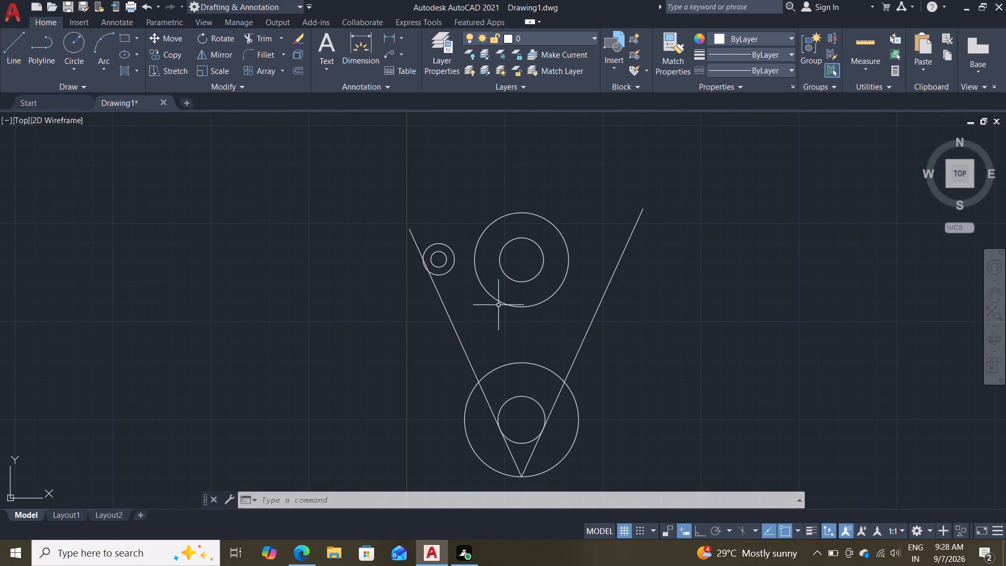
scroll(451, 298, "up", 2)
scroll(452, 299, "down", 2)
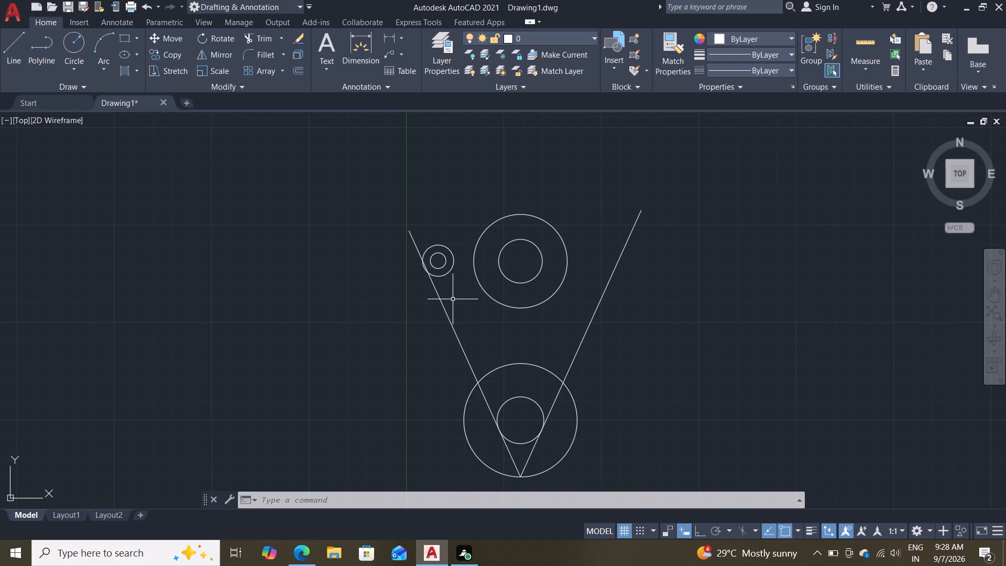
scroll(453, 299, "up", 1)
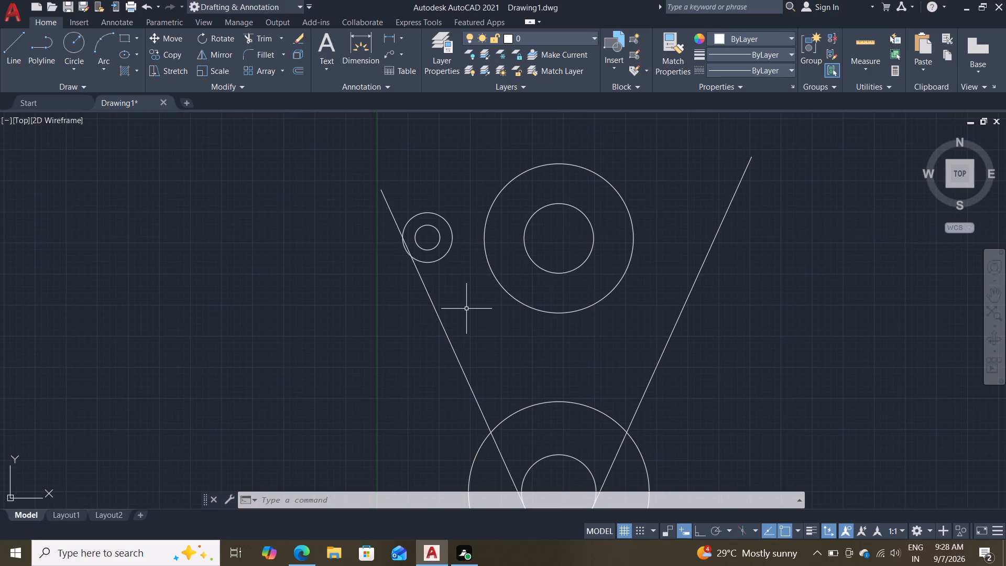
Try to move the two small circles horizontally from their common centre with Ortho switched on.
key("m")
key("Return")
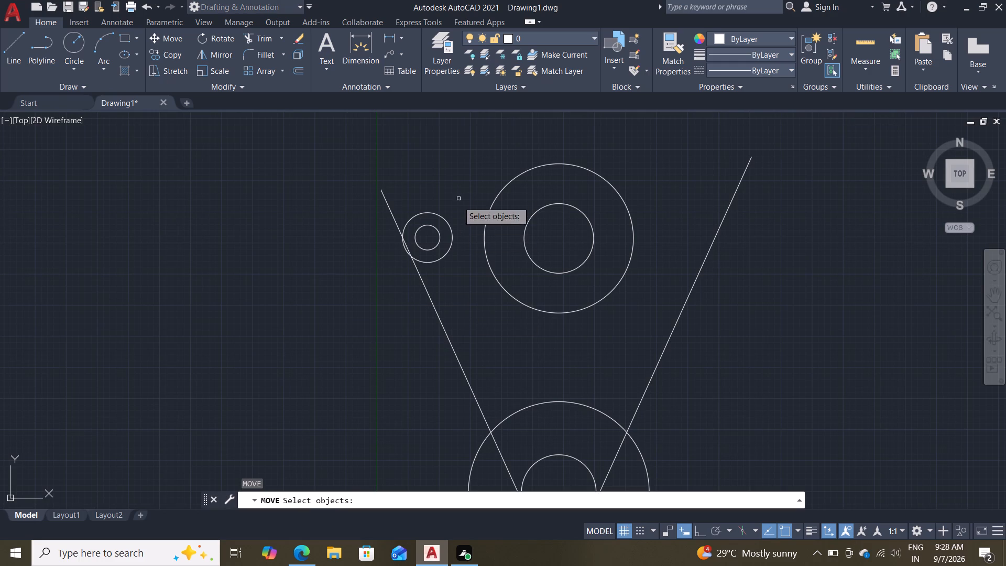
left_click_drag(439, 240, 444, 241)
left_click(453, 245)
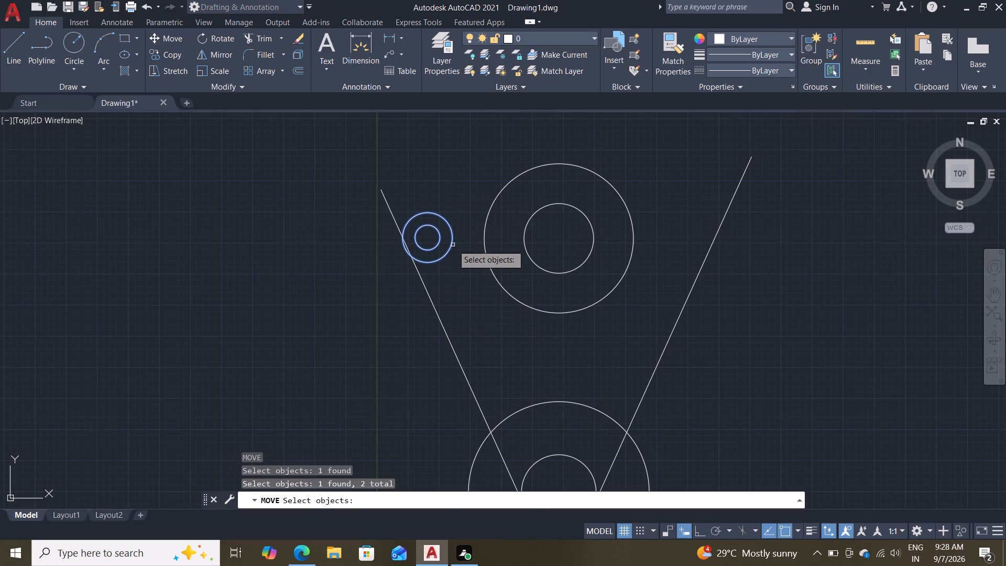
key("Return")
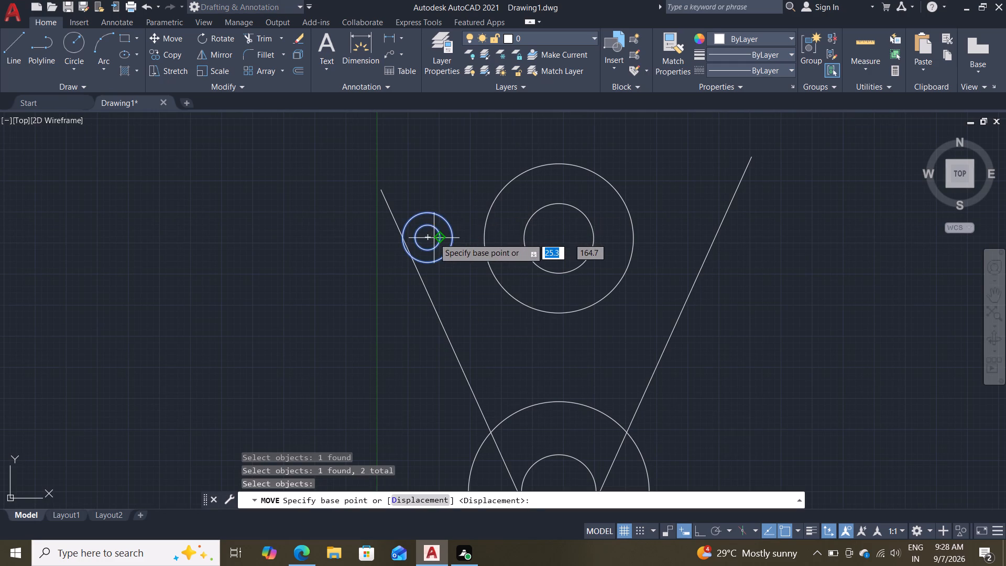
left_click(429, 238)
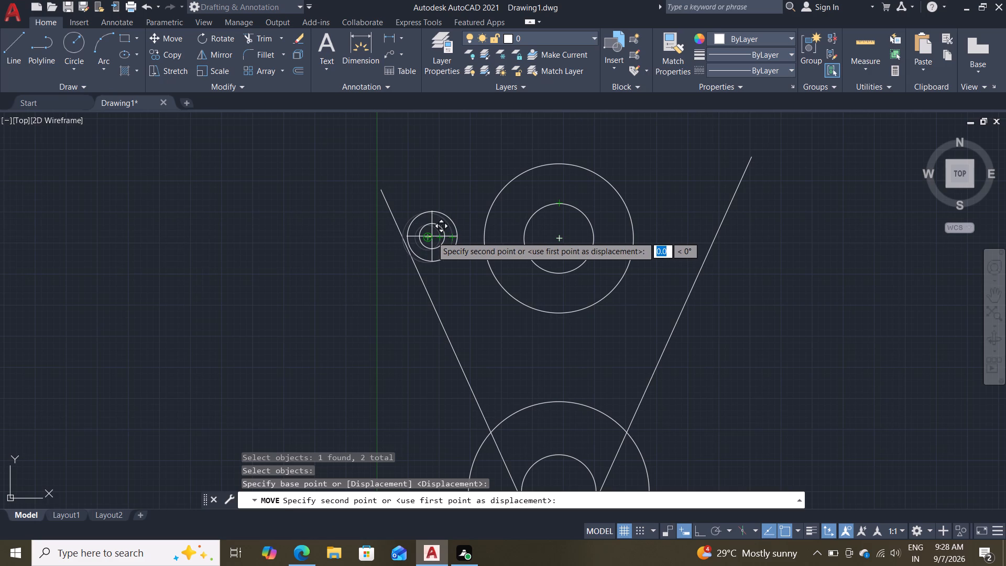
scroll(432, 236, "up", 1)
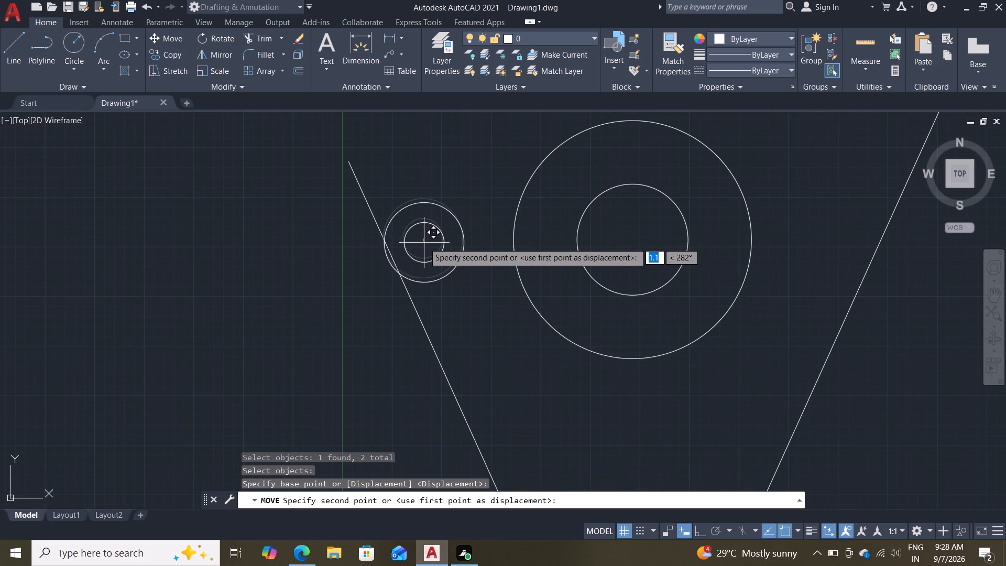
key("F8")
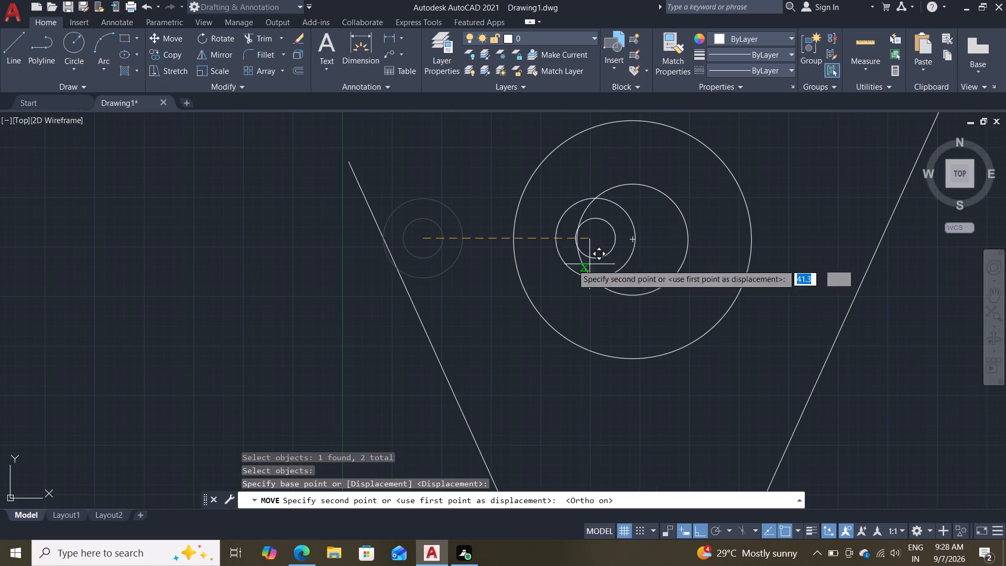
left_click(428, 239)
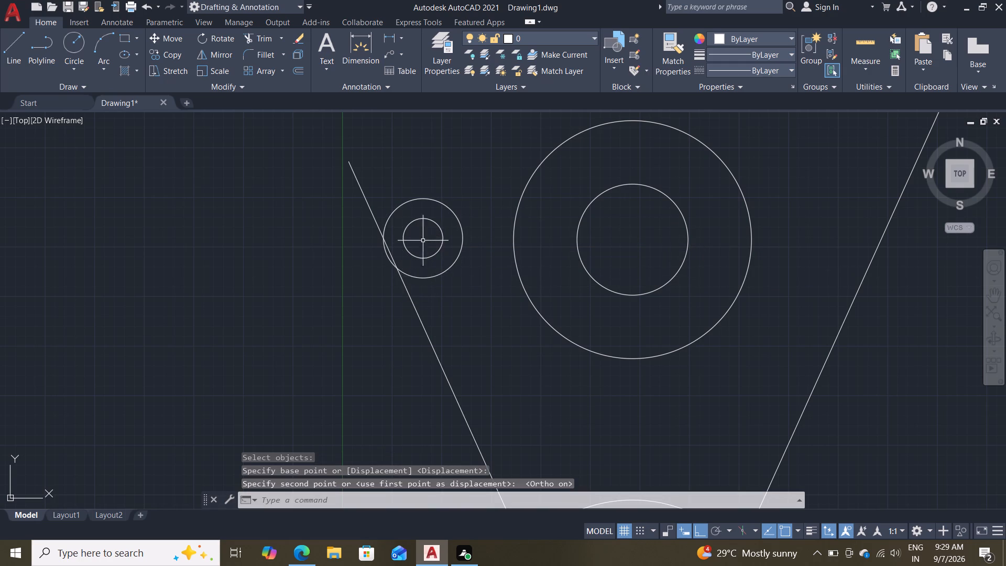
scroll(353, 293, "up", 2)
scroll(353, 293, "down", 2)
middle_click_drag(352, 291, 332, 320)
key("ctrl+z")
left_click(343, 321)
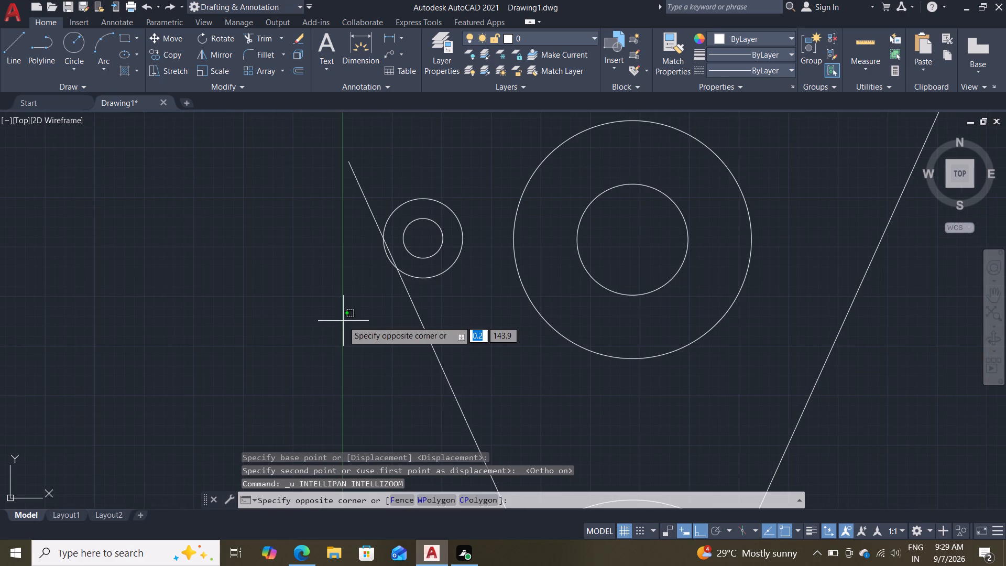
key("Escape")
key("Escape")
Move the two small circles about 0.8 mm horizontally inward from their common centre, bringing the outer one against the left slanted line.
key("m")
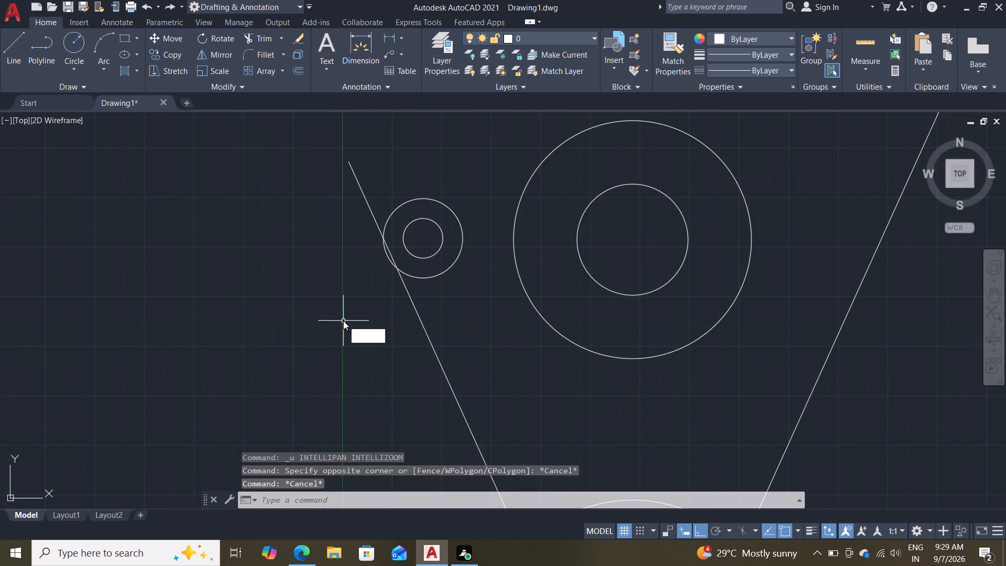
key("Return")
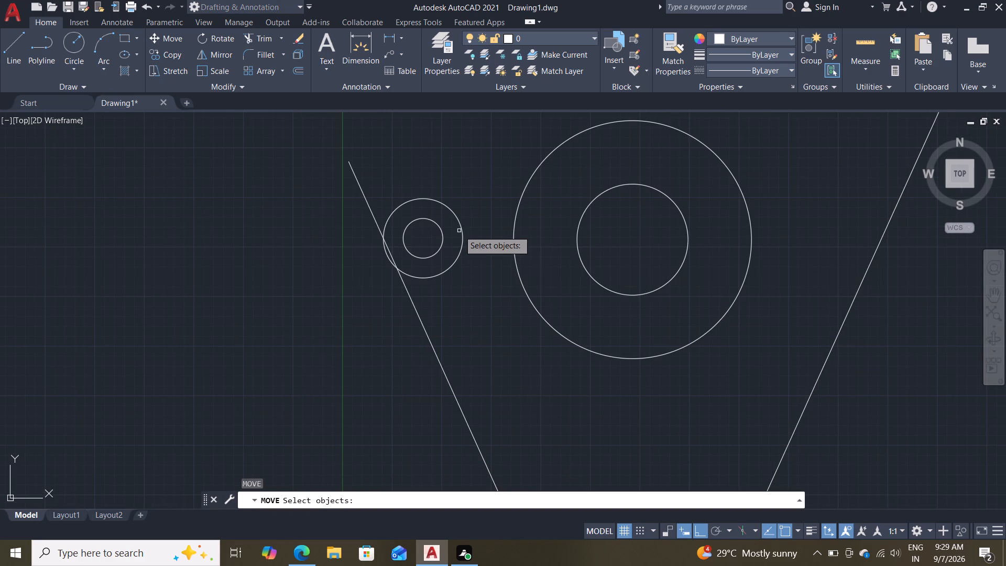
left_click(462, 231)
left_click(440, 238)
left_click(444, 239)
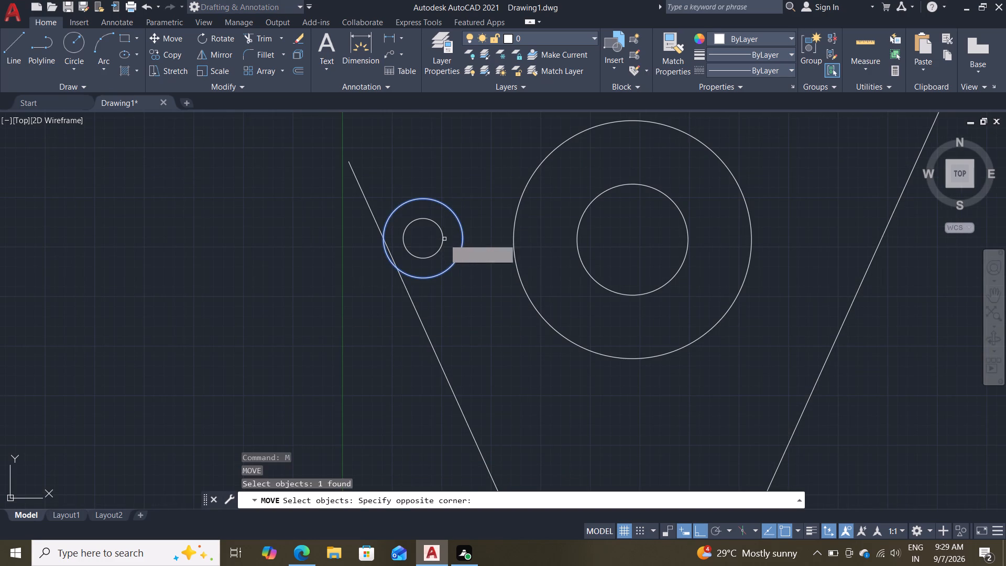
left_click(443, 241)
key("Return")
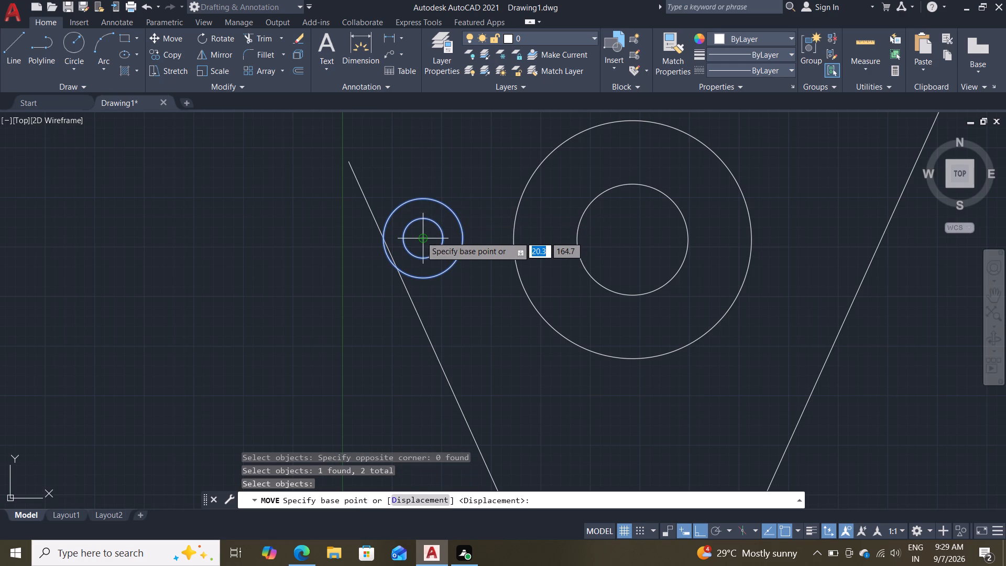
left_click(421, 236)
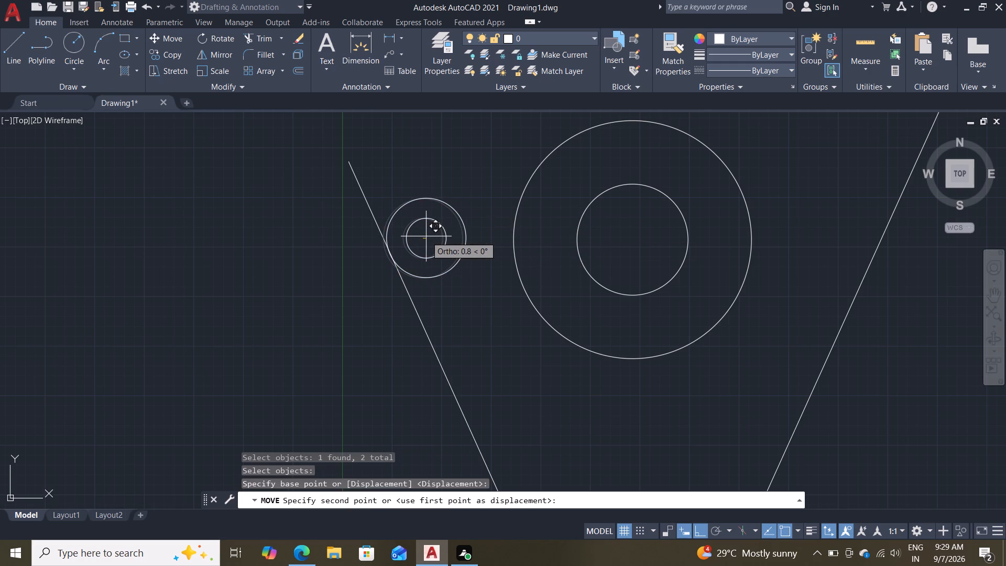
left_click(426, 236)
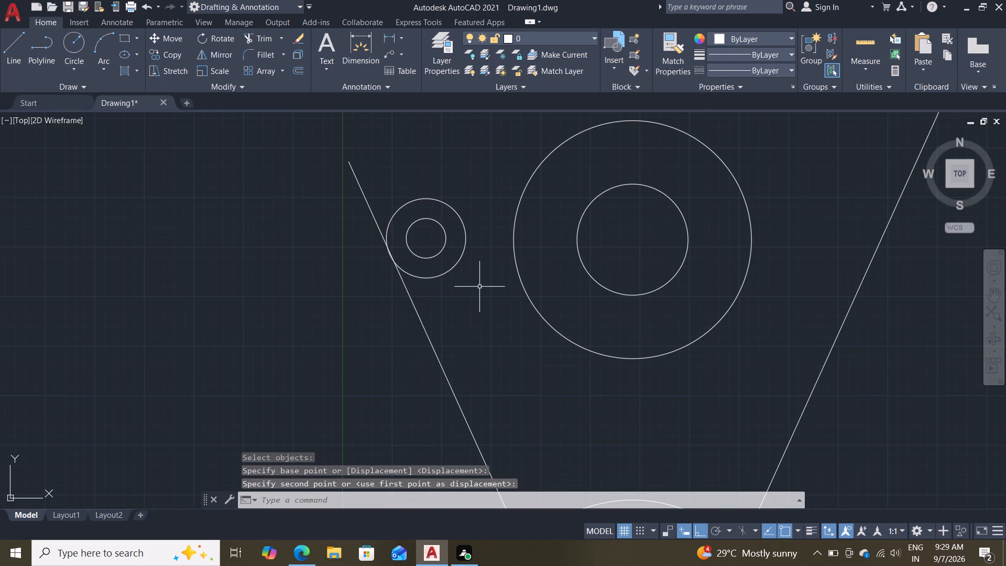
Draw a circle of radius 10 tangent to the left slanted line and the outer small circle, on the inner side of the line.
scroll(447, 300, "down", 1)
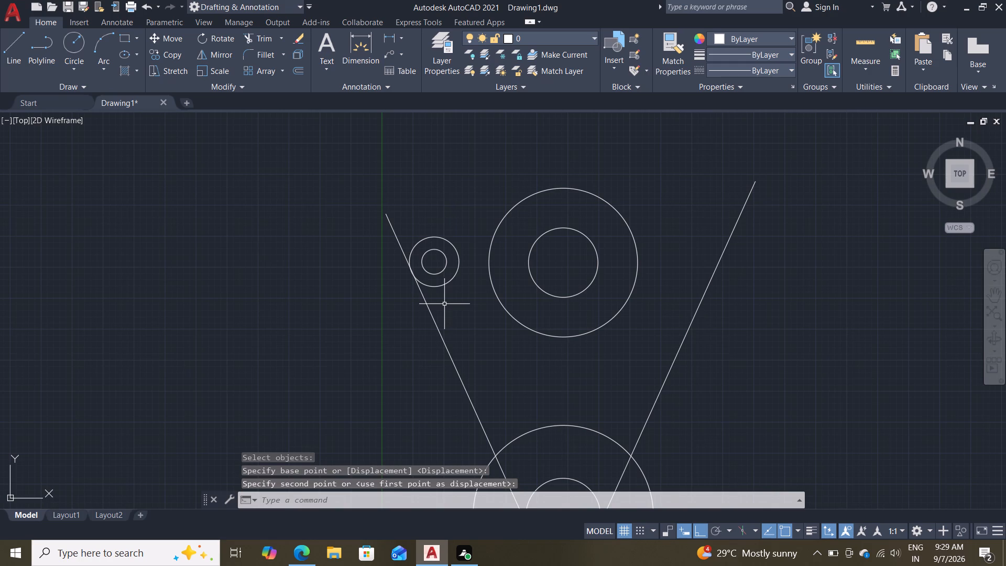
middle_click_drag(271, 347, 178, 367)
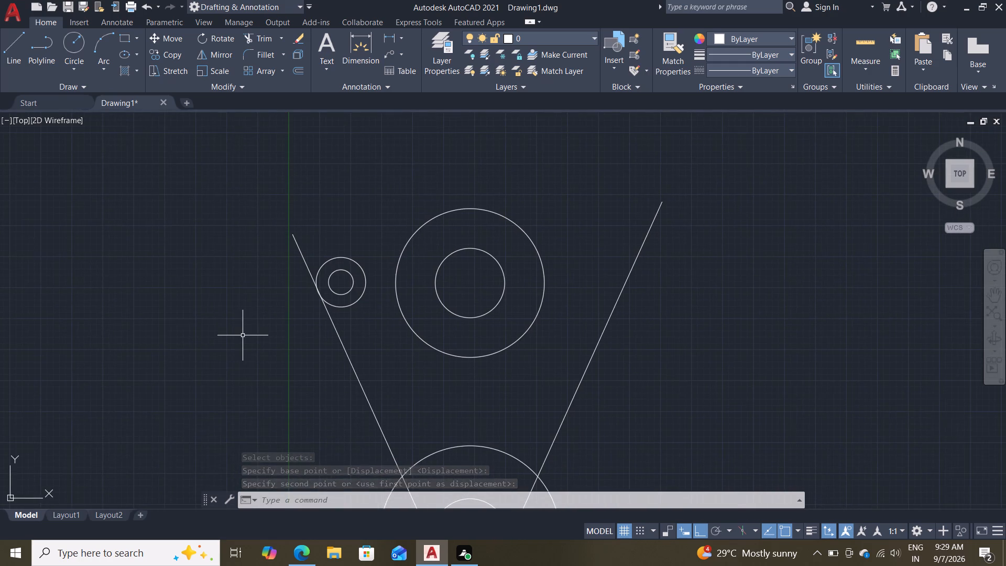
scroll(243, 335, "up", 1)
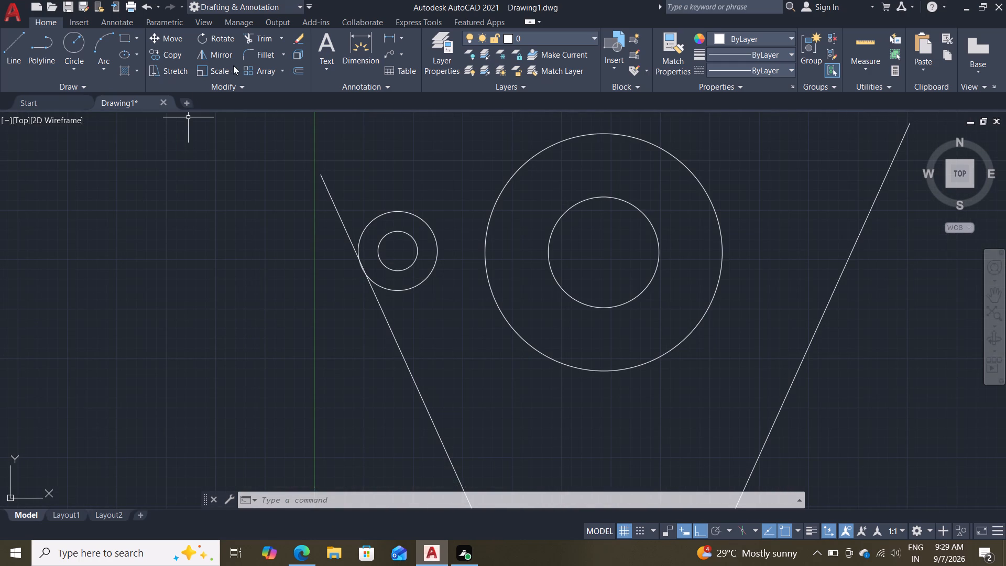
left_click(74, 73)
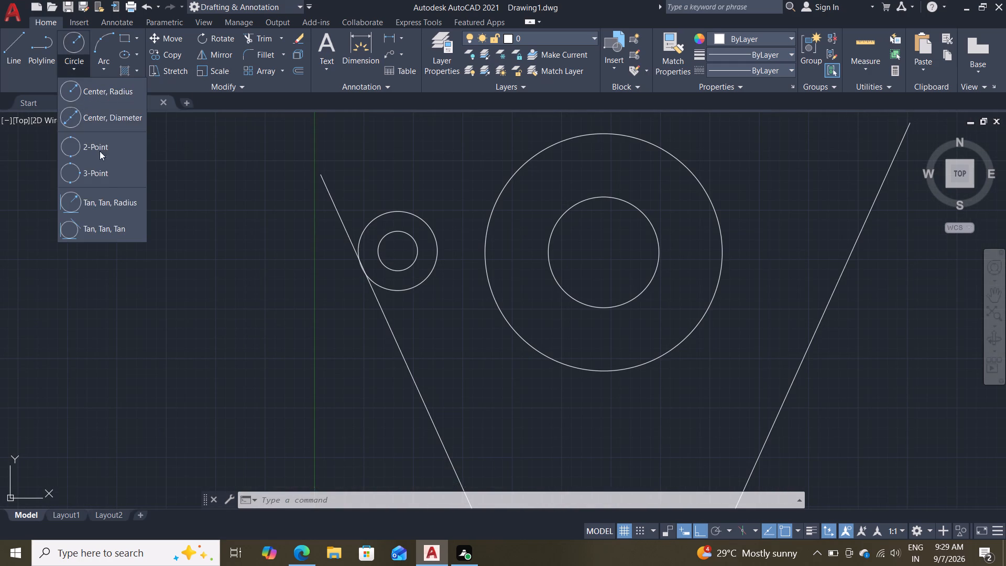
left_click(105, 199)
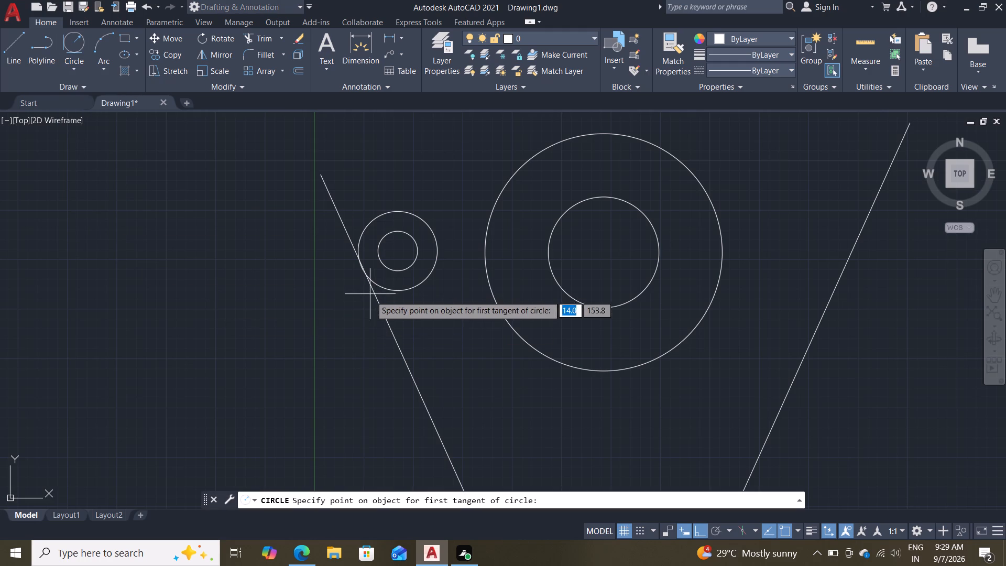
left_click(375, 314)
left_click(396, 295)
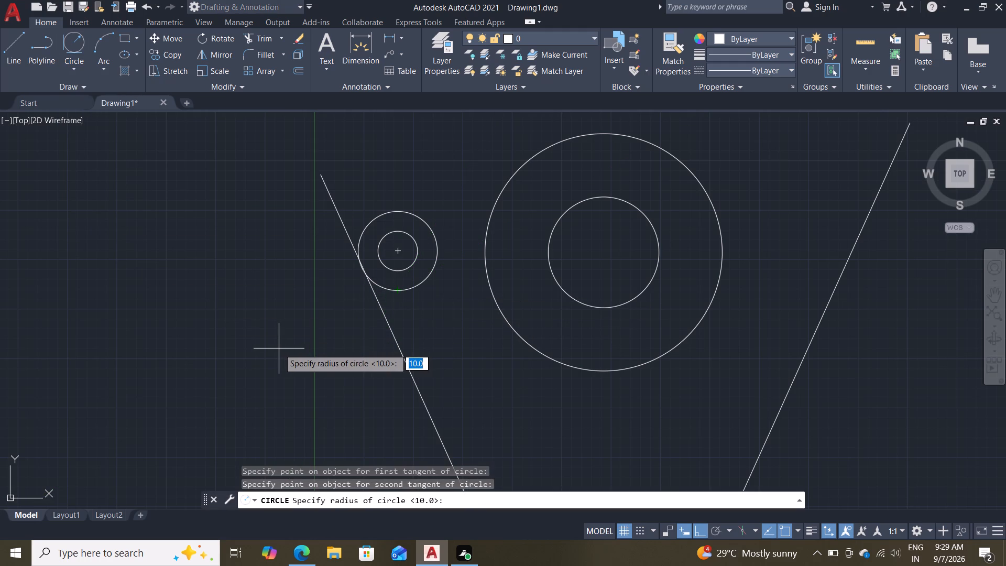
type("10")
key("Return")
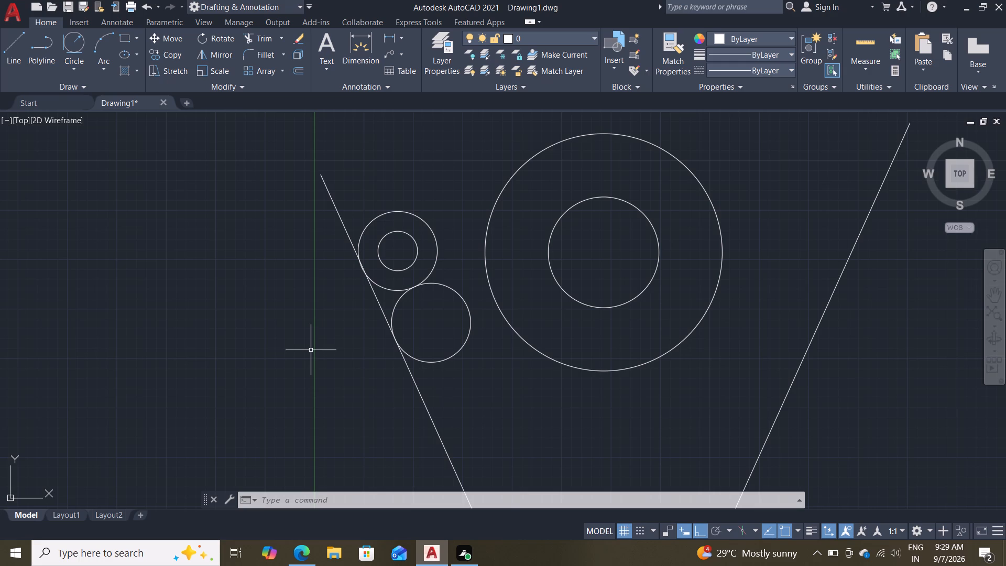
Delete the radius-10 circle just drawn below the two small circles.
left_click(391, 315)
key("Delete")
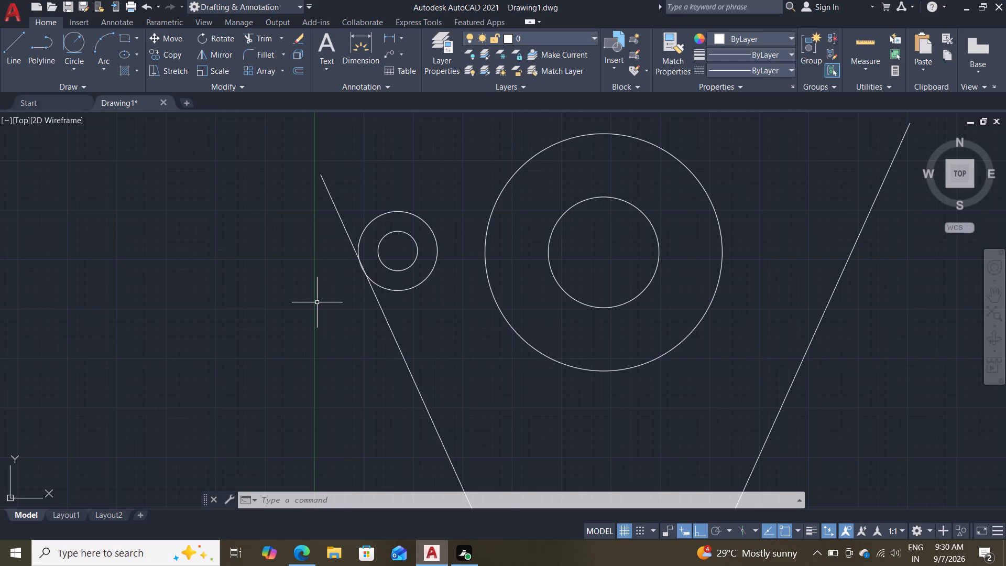
With Ortho off, draw a line about 17.3 mm long from the small circles' centre down and outward across the left slanted line.
left_click(15, 41)
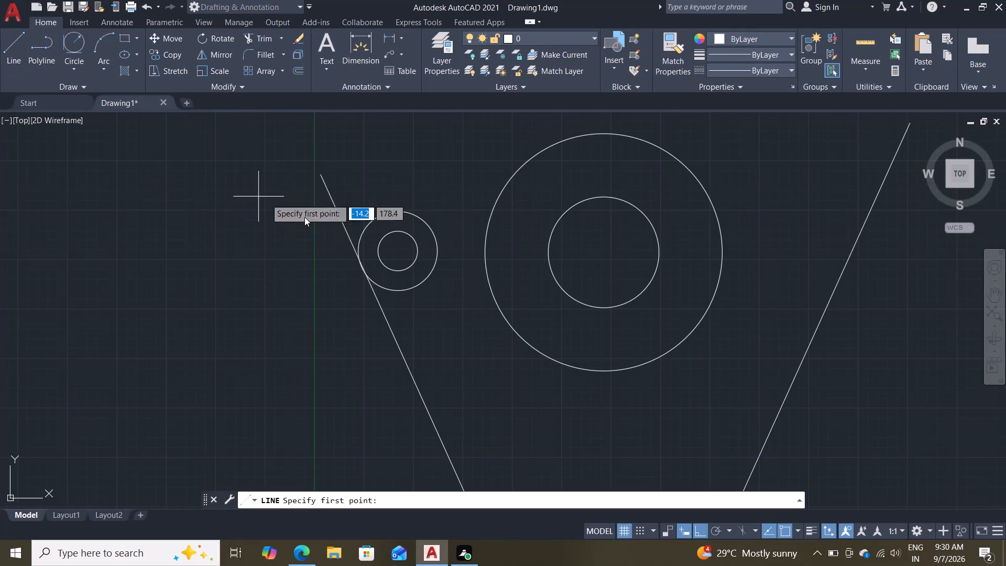
left_click(398, 253)
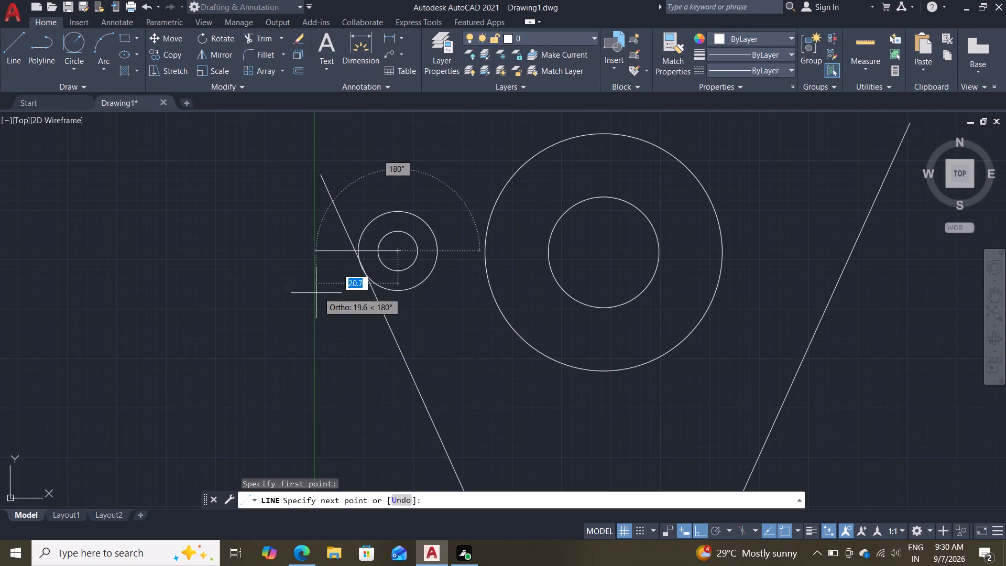
key("F8")
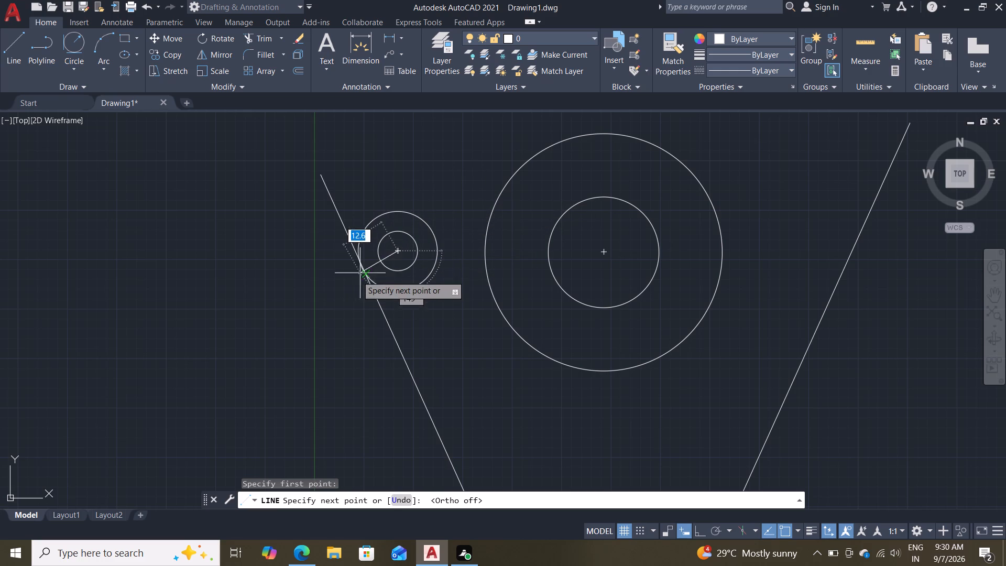
left_click(342, 290)
key("Escape")
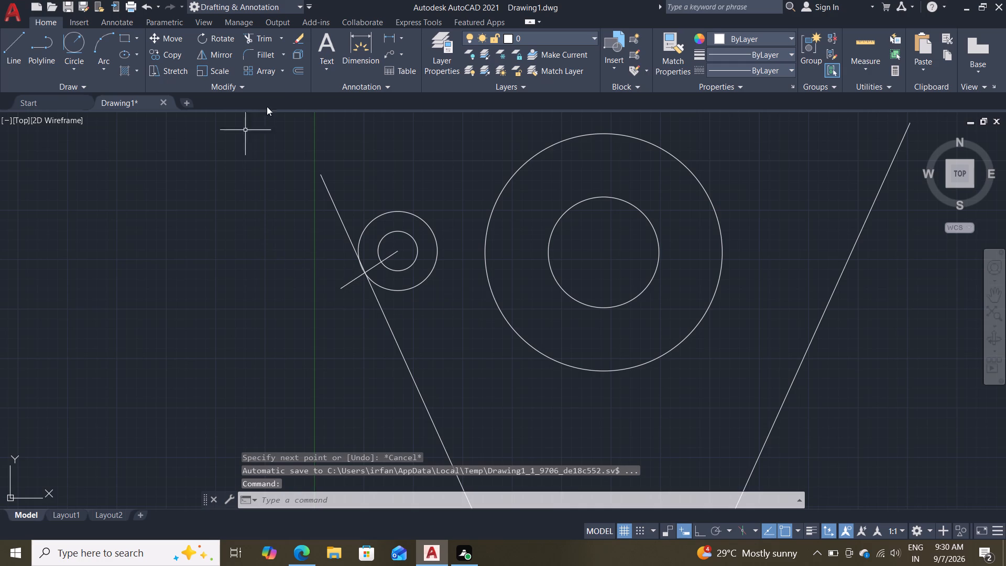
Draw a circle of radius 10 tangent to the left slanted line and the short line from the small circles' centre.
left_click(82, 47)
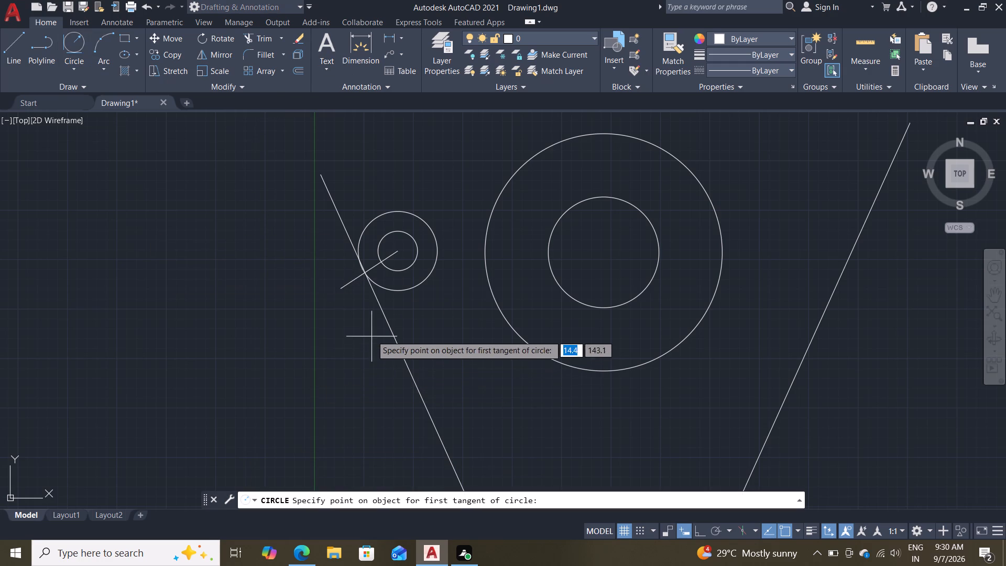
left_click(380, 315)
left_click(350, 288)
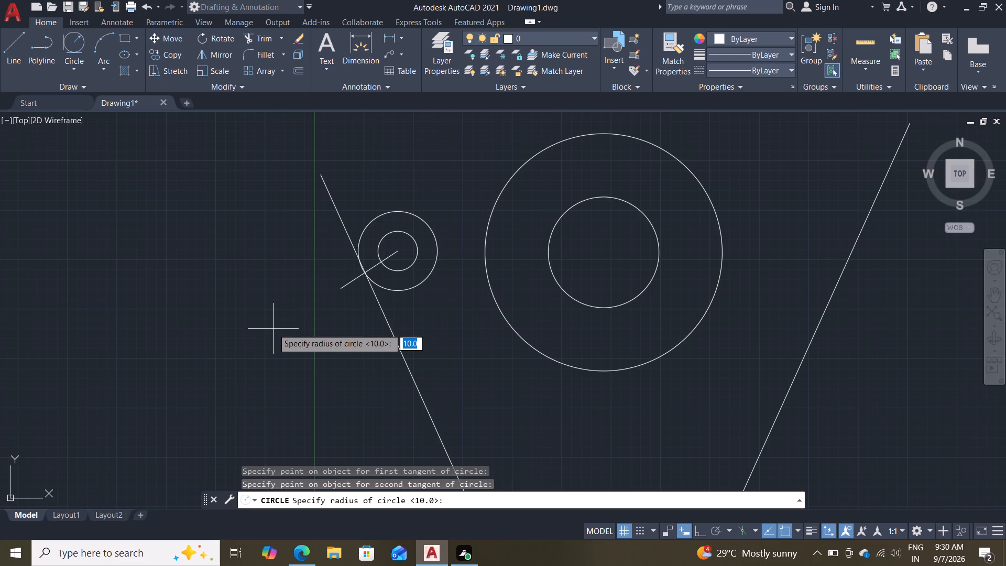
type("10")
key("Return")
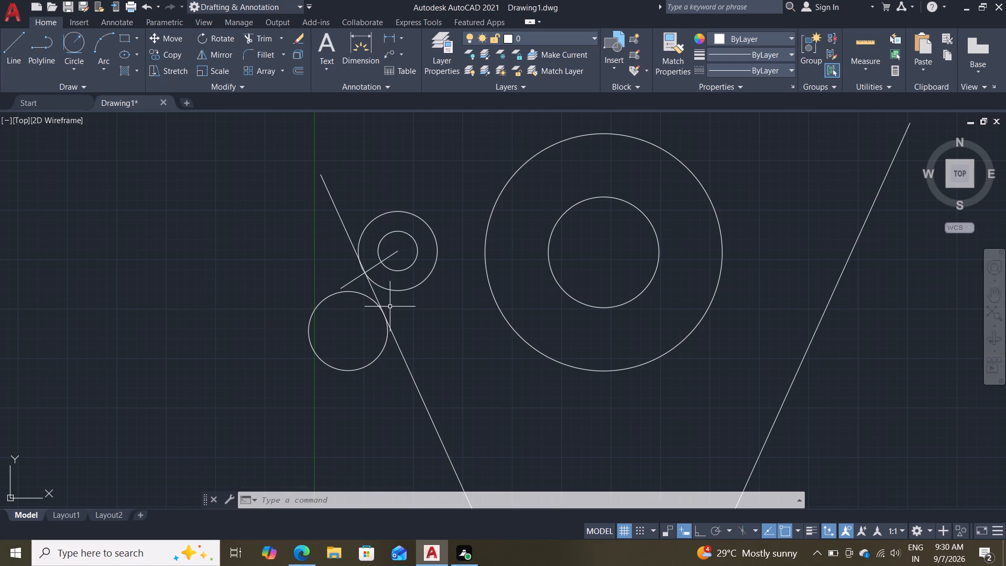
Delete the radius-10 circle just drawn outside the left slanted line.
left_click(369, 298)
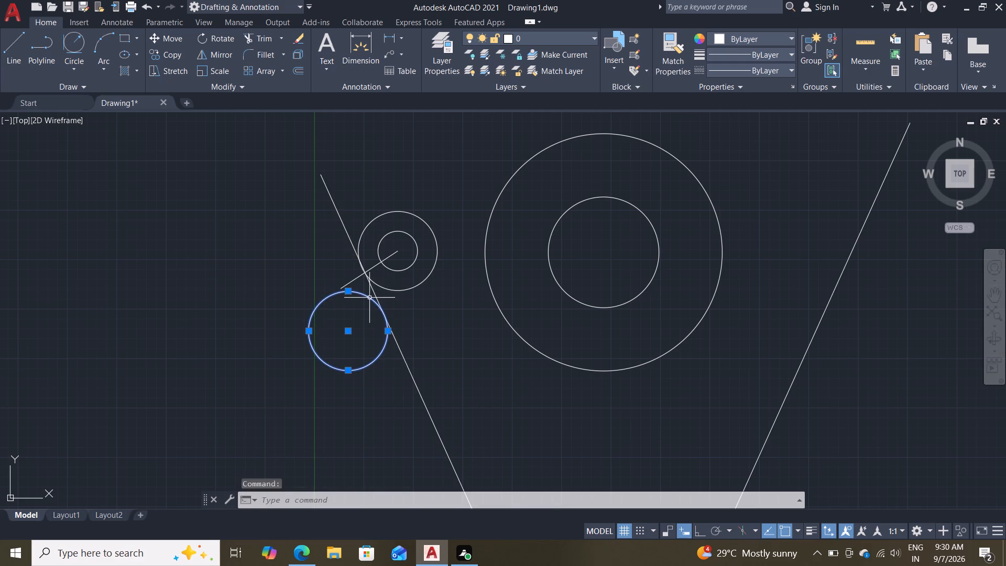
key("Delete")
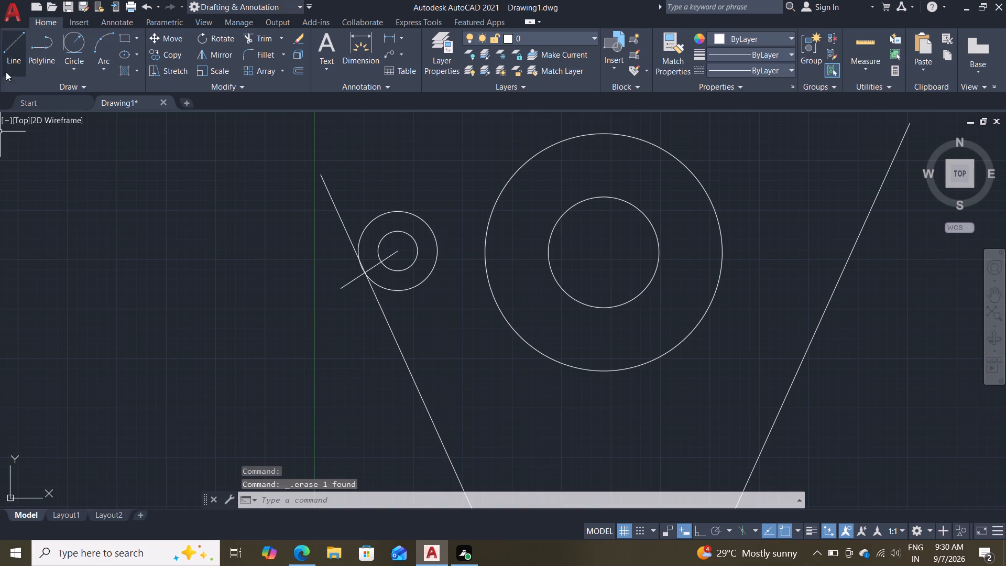
Draw a circle of radius 10 tangent to the short line and to the underside of the outer small circle.
left_click(72, 47)
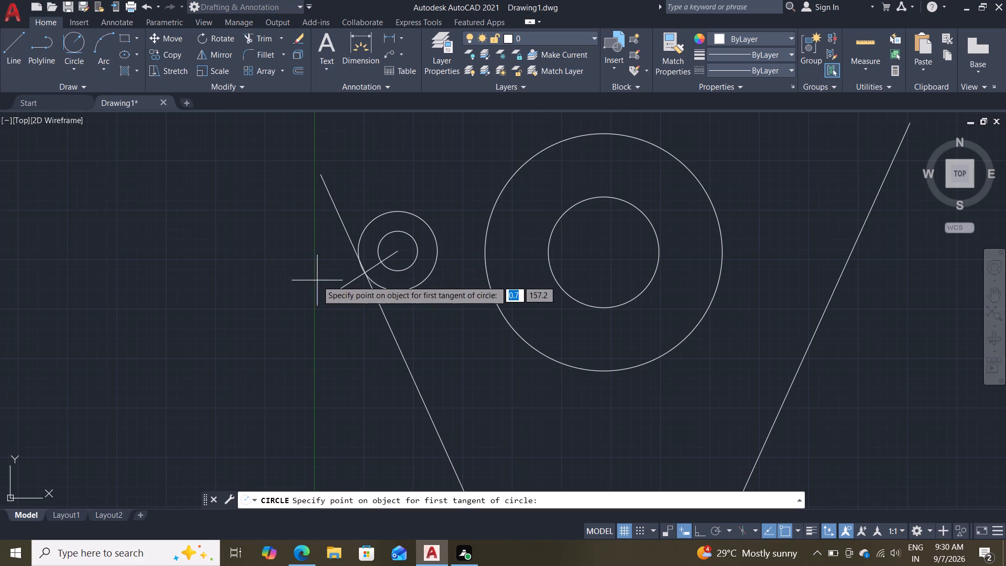
left_click(345, 280)
left_click(392, 292)
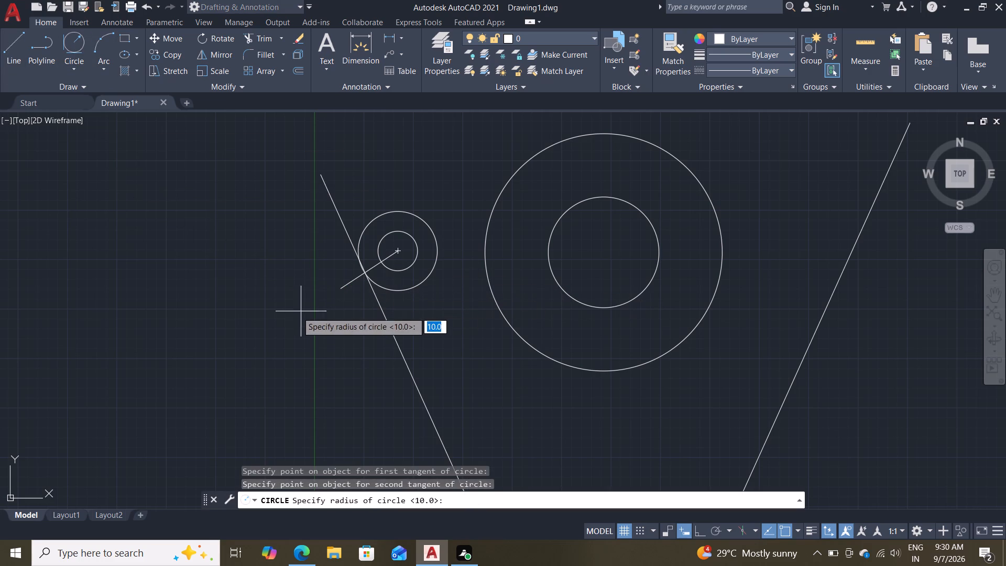
key("Return")
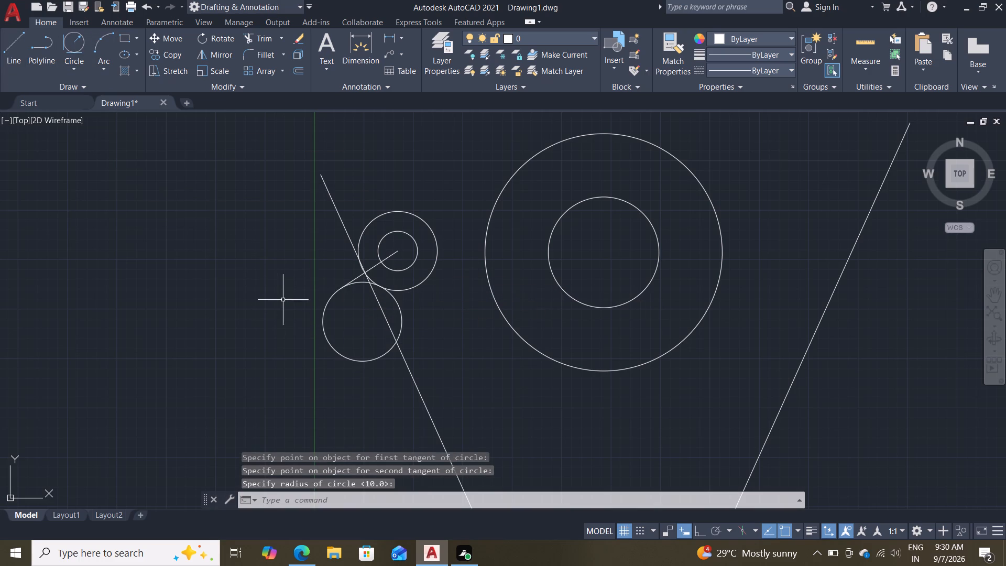
scroll(284, 282, "up", 1)
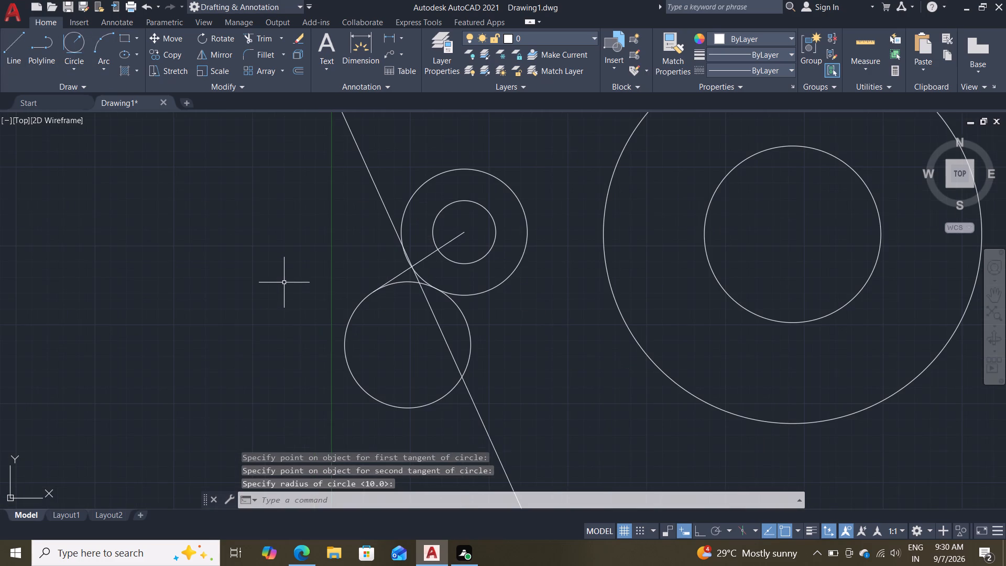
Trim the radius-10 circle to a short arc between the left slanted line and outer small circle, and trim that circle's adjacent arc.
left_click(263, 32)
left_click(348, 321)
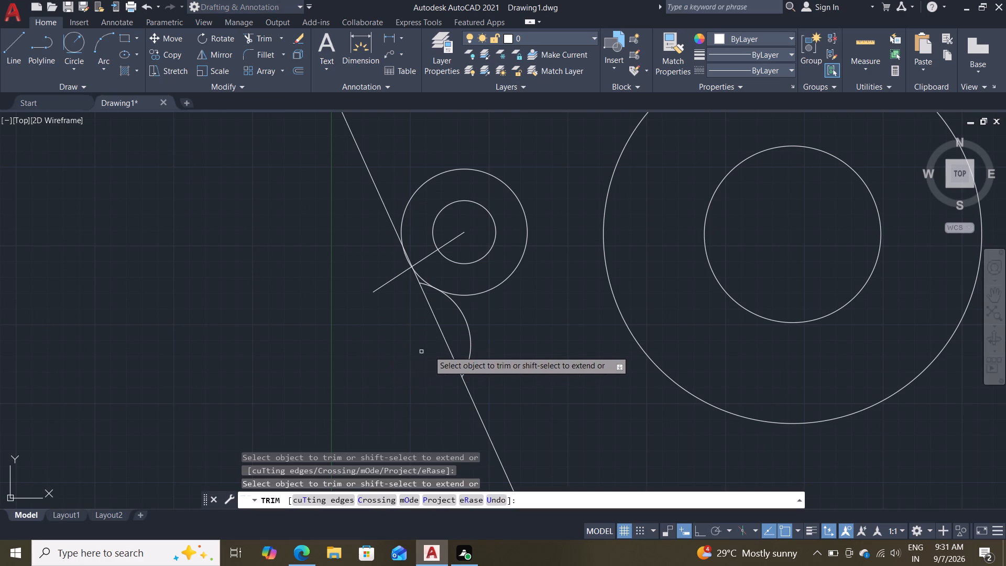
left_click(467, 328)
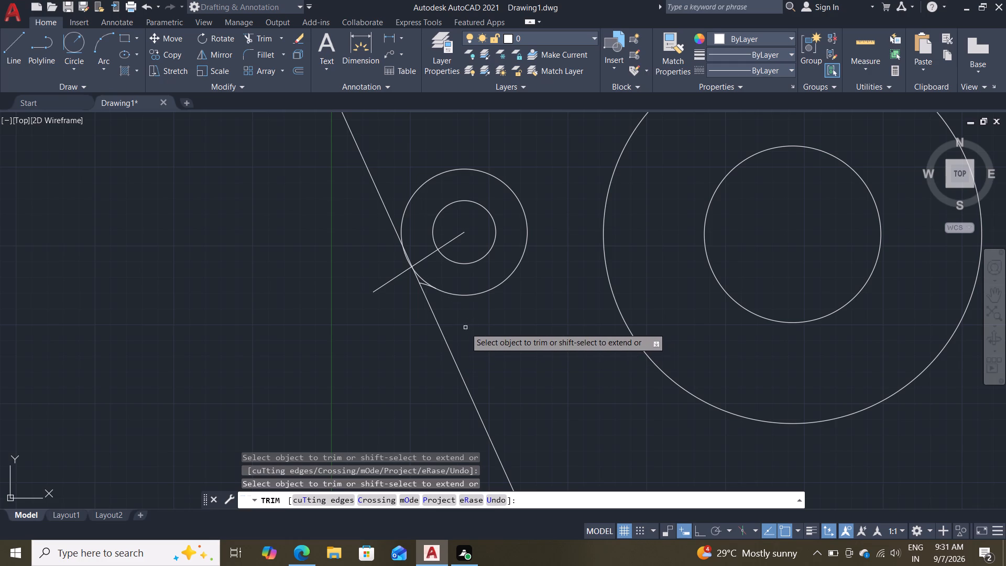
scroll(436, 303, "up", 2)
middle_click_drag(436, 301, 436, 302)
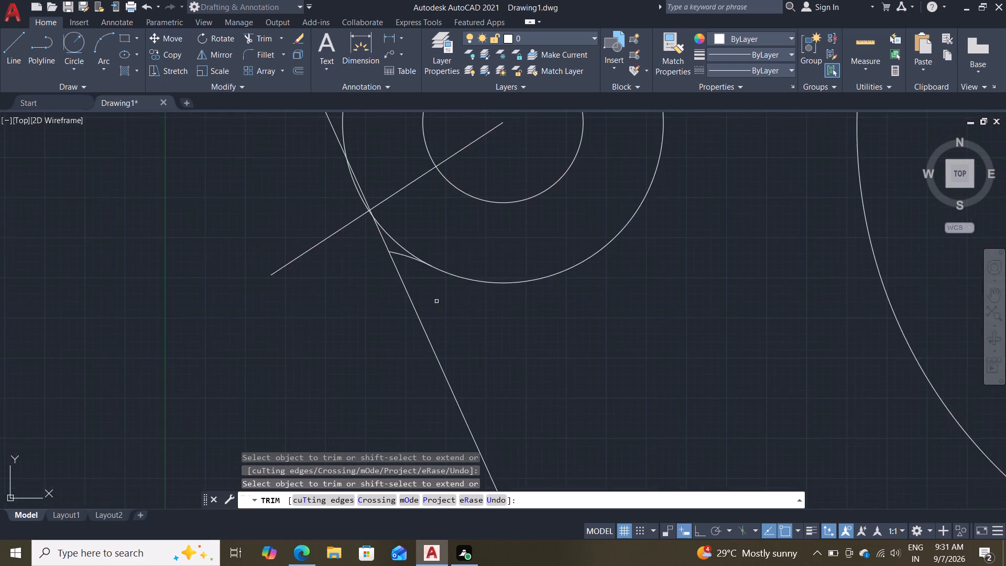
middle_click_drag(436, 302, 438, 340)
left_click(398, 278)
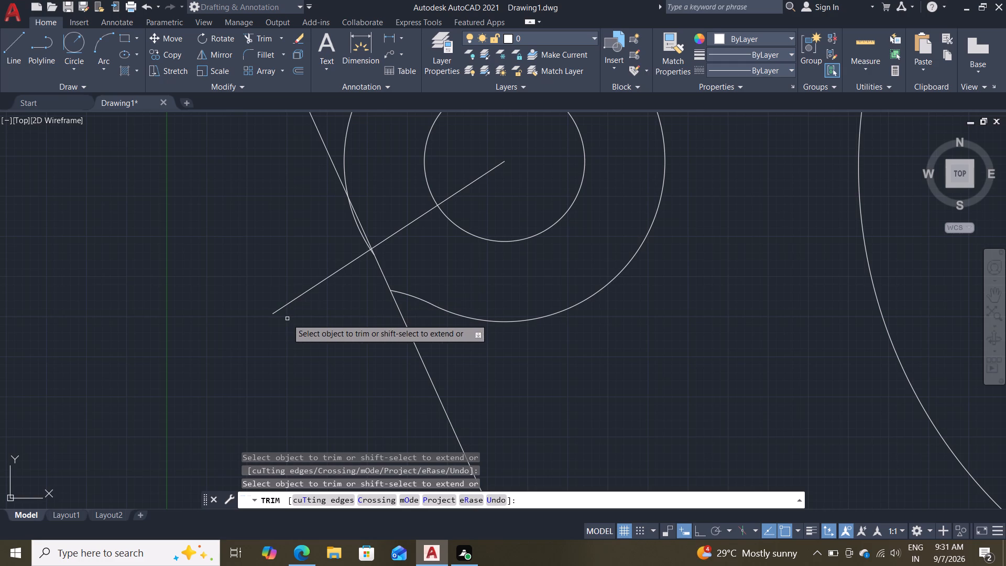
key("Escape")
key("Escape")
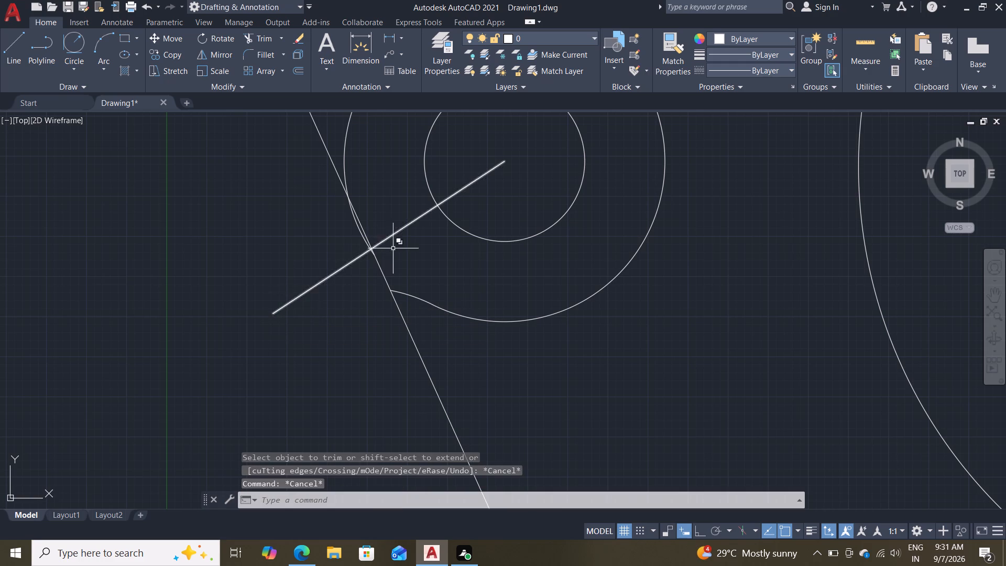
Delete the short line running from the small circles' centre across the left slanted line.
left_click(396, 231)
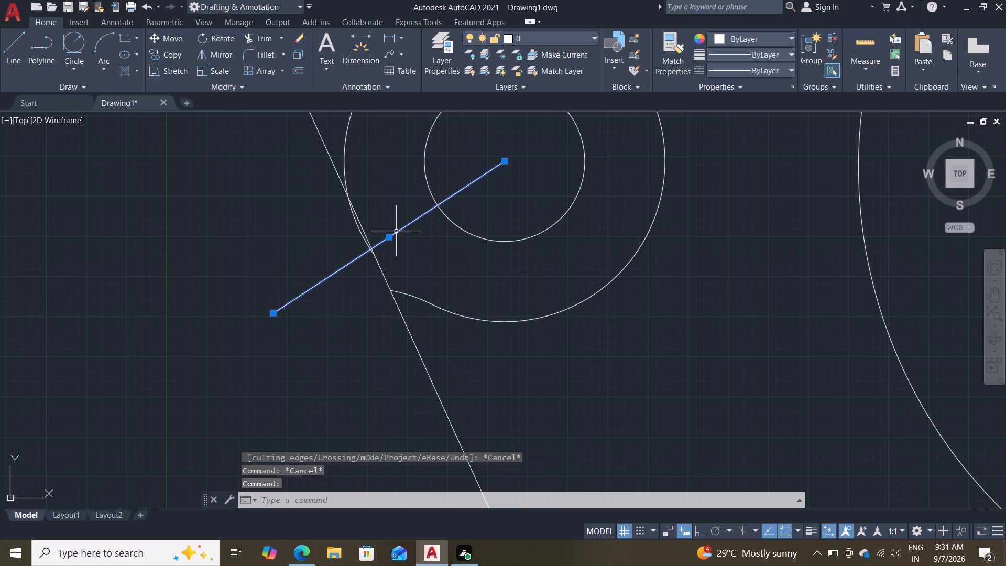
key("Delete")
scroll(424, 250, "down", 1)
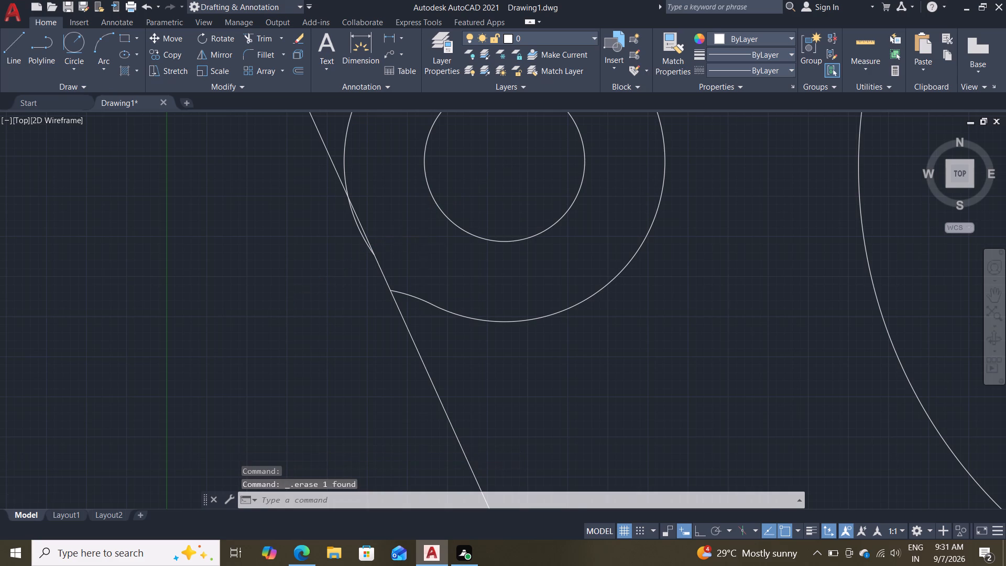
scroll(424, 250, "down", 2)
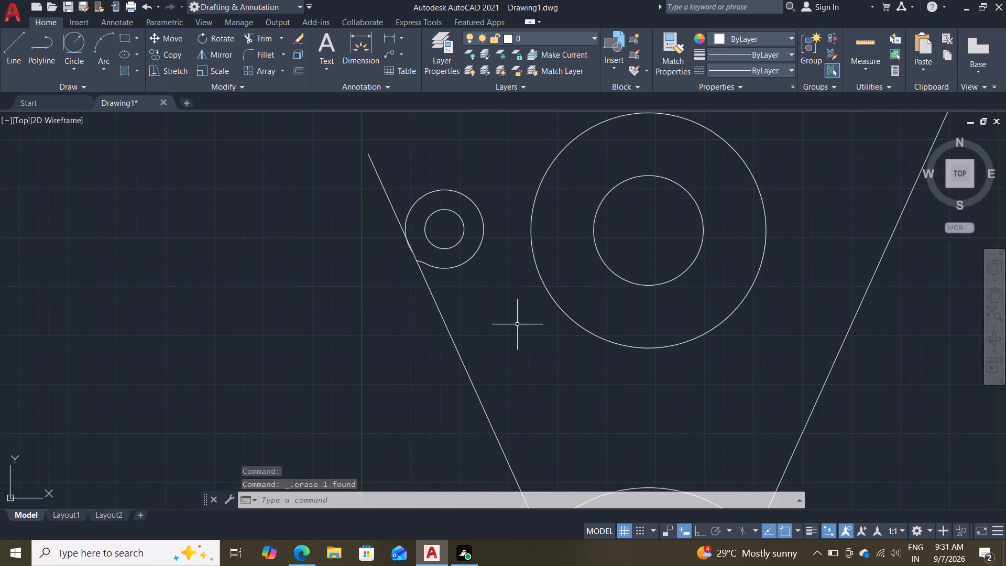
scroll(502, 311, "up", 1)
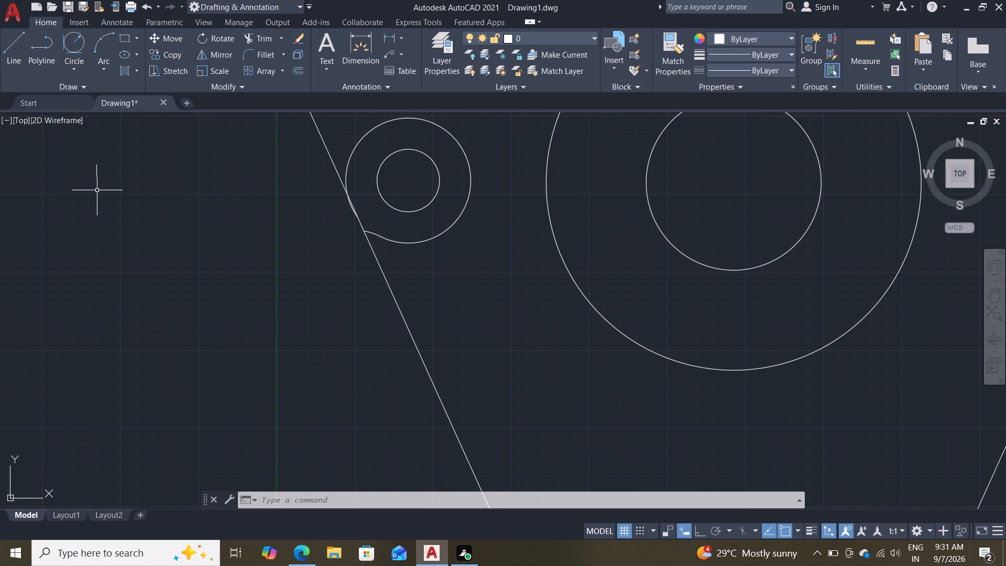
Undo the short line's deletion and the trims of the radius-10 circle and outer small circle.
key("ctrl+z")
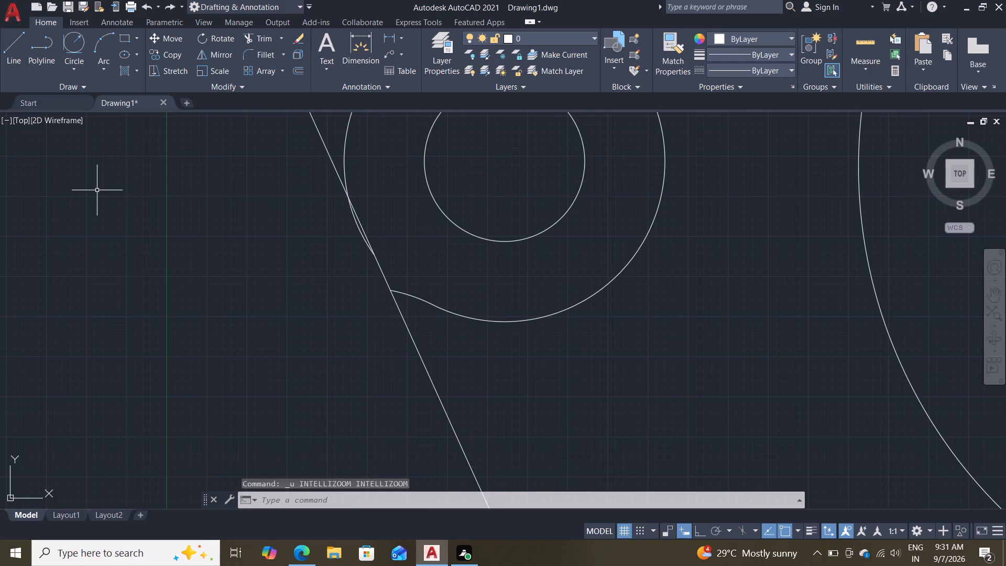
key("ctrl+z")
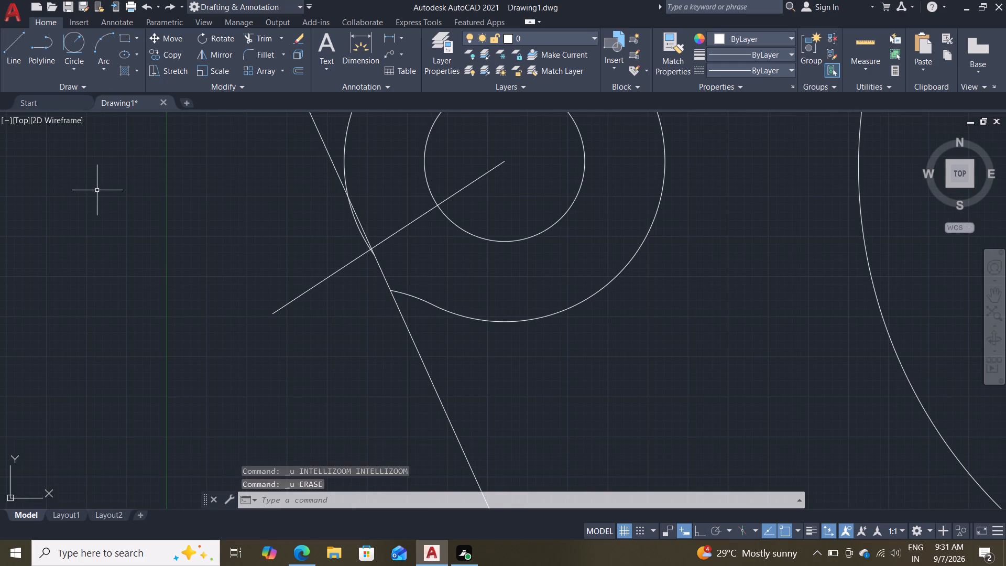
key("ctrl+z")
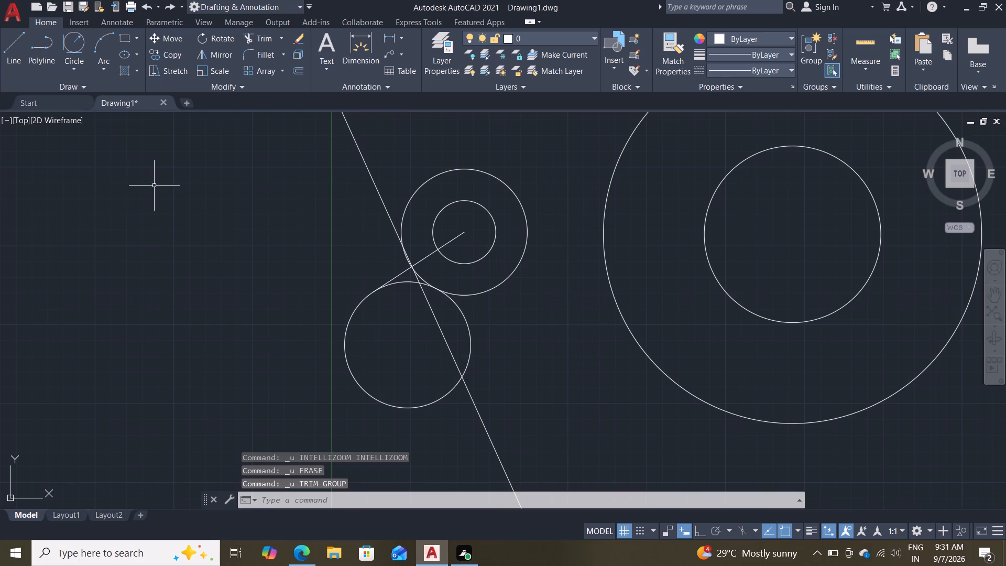
Delete the short construction line from the small circles' centre.
left_click(432, 253)
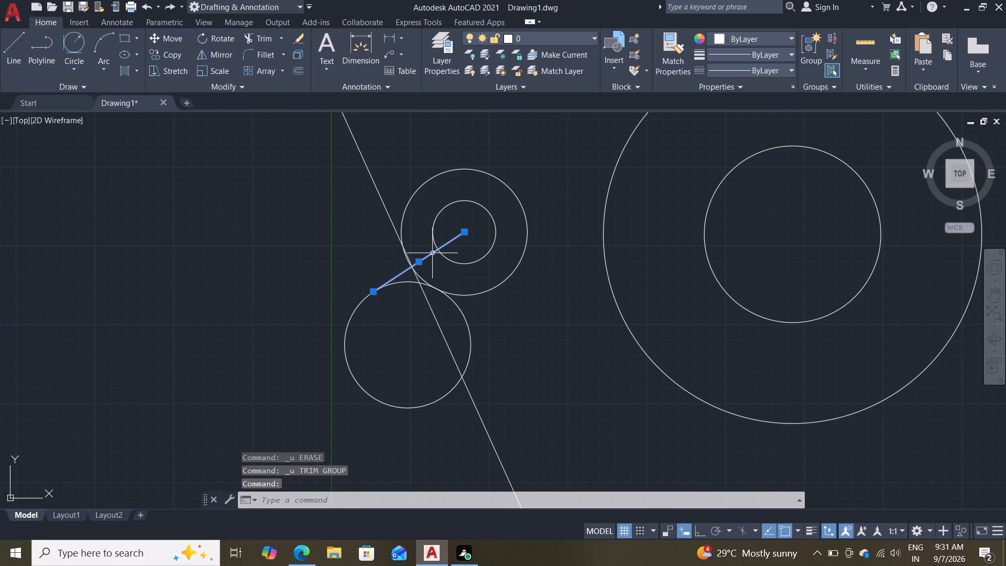
key("Delete")
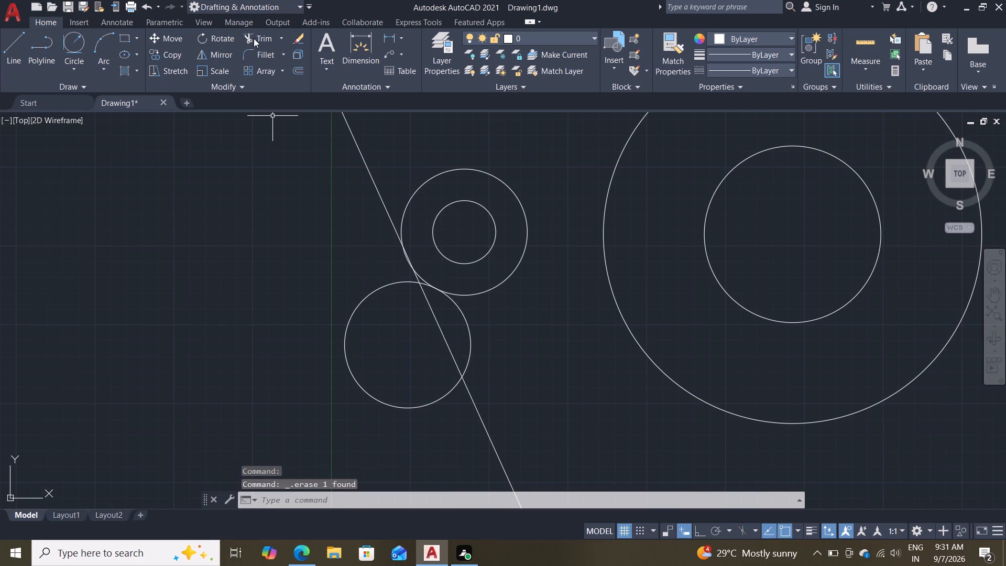
Trim the left slanted line's upper part back to its lower intersection with the outer small circle.
left_click(255, 38)
left_click(377, 192)
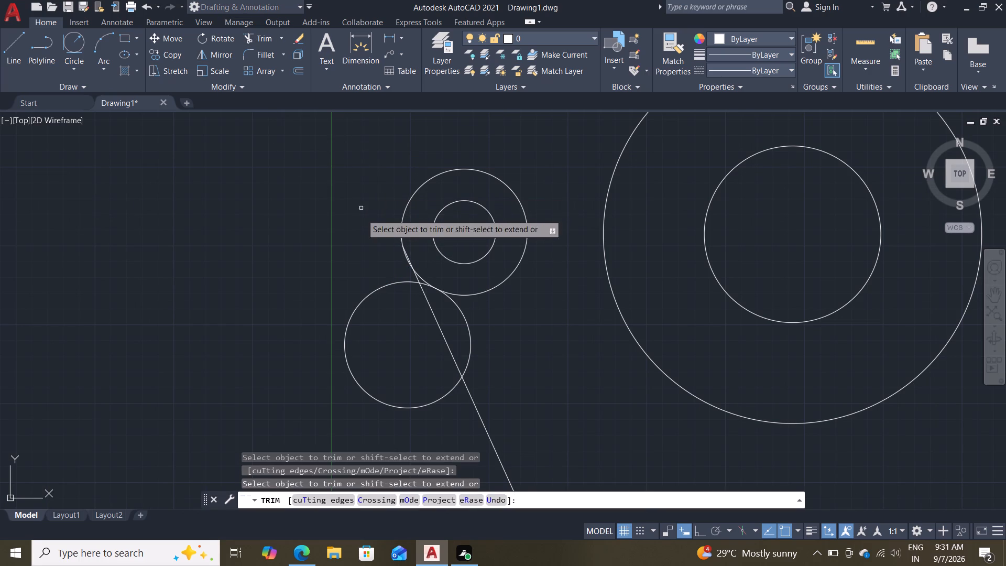
scroll(367, 235, "up", 1)
scroll(473, 257, "up", 2)
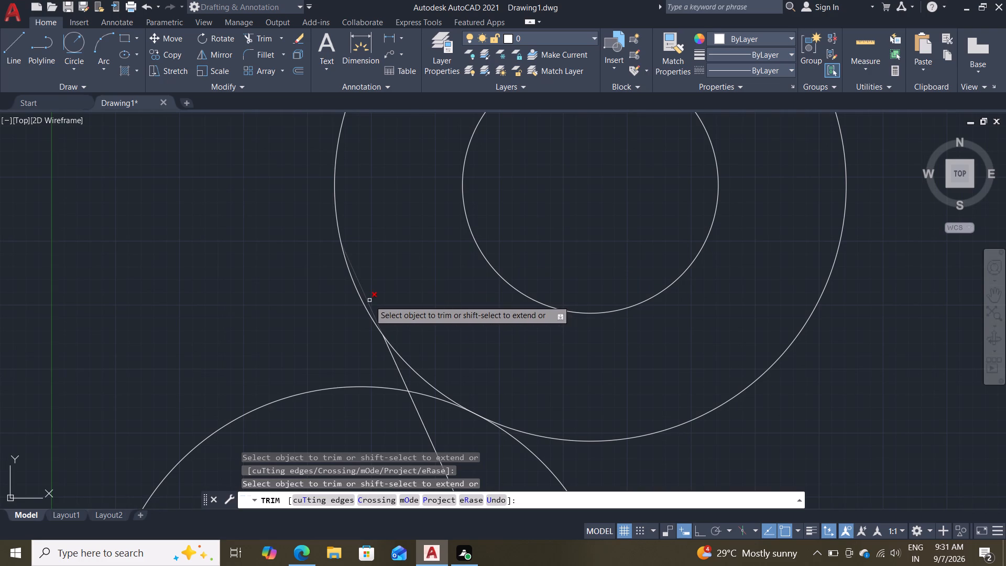
left_click(369, 300)
Trim the radius-10 circle on both sides, leaving only the short arc from the left slanted line to the outer small circle.
scroll(210, 289, "down", 2)
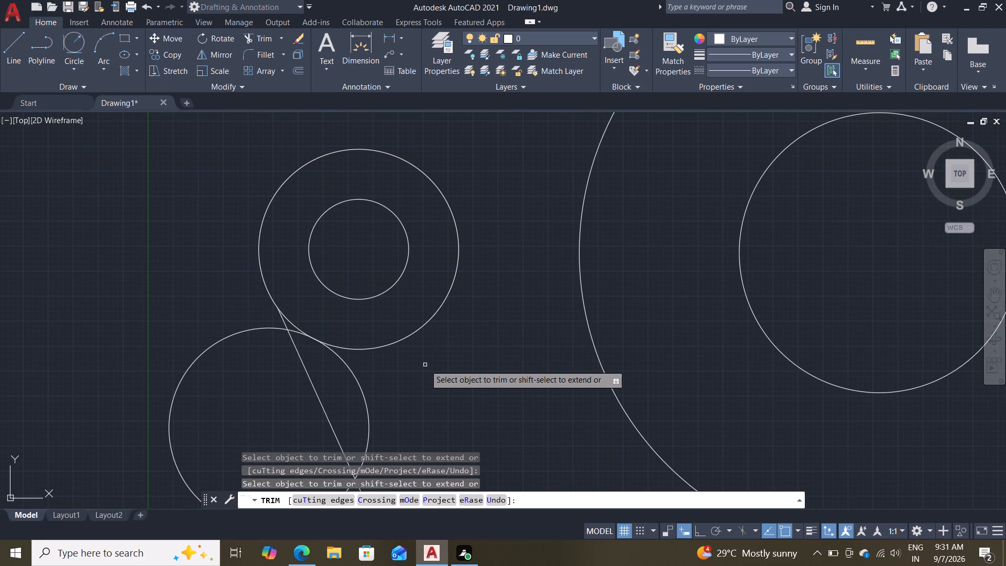
scroll(425, 365, "up", 1)
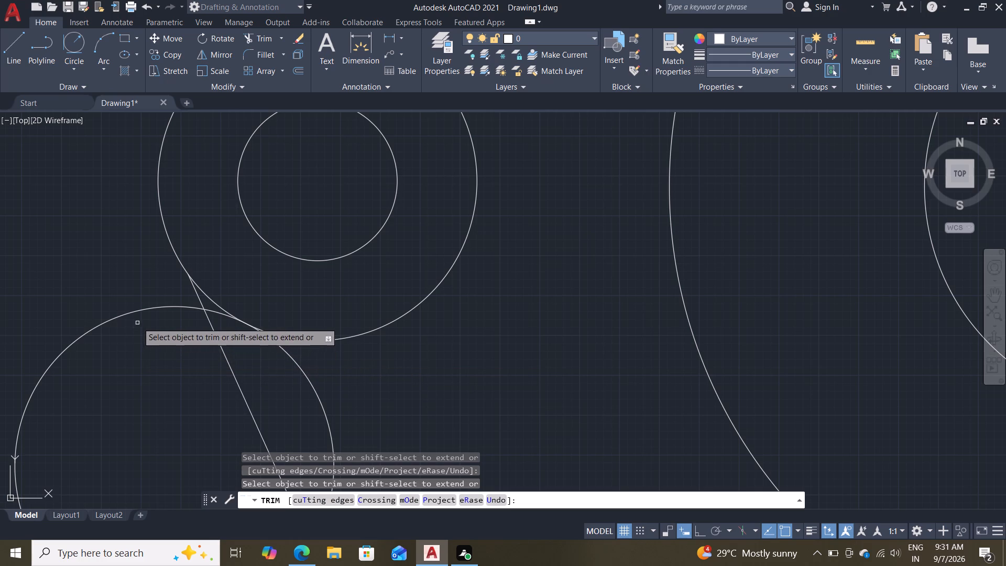
left_click(153, 309)
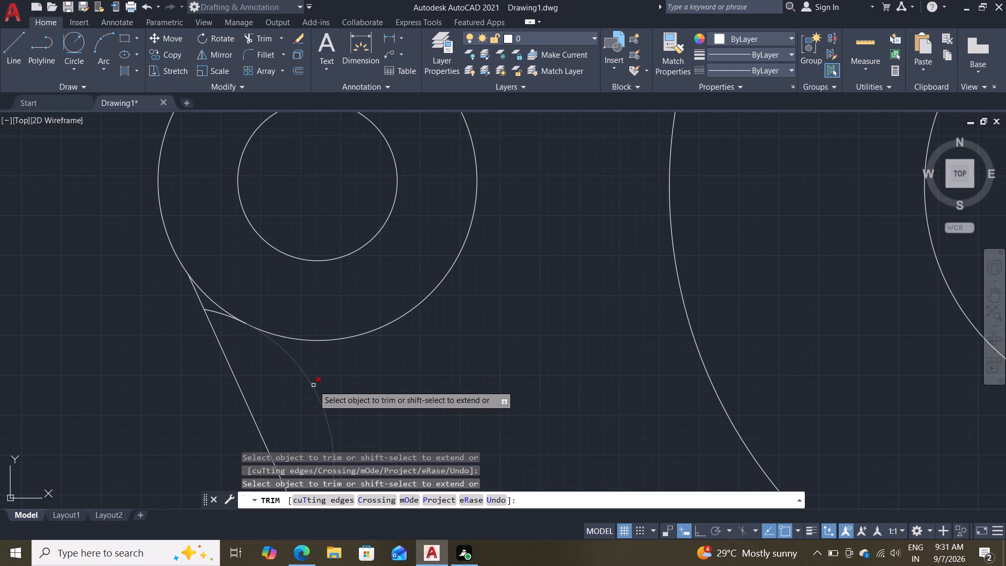
left_click(313, 385)
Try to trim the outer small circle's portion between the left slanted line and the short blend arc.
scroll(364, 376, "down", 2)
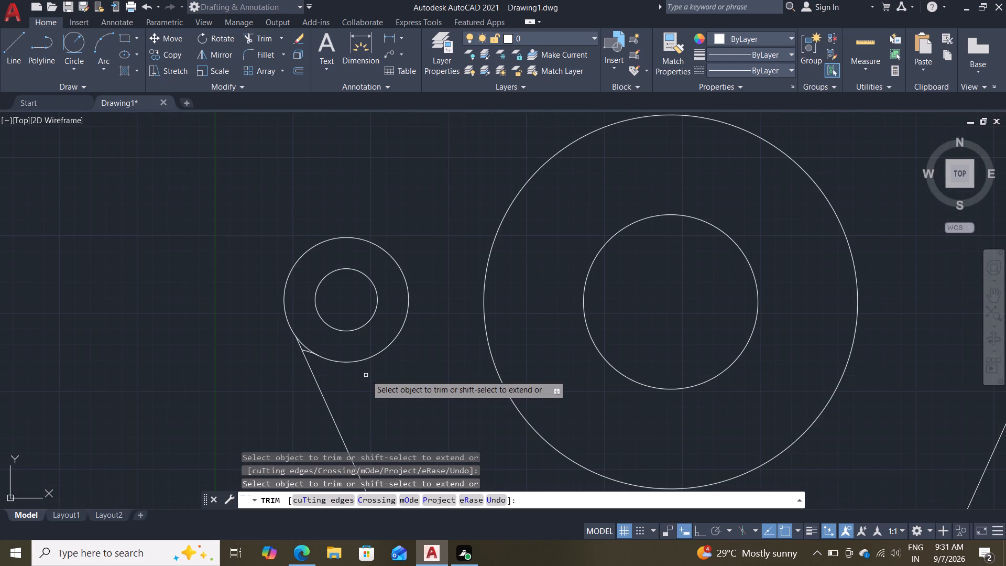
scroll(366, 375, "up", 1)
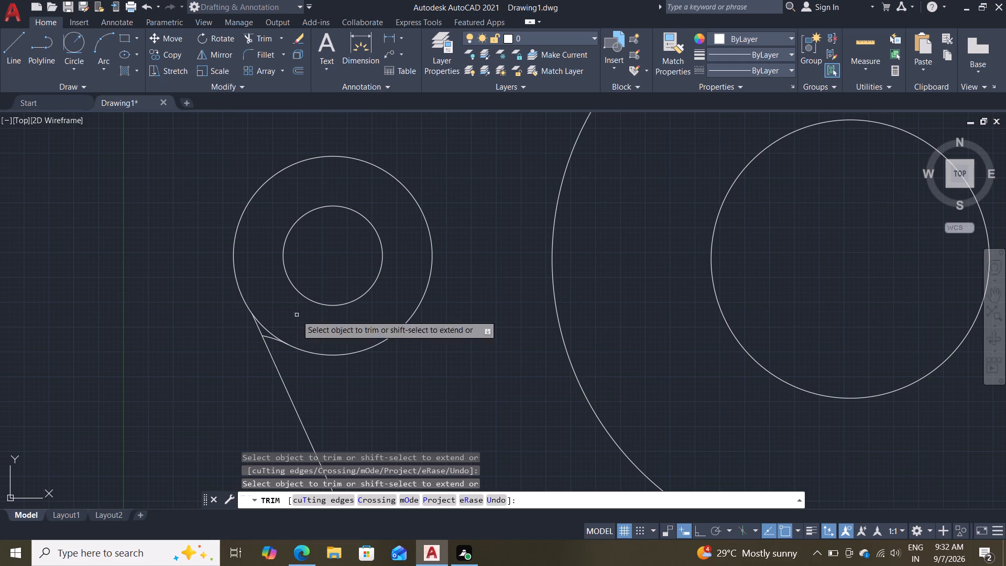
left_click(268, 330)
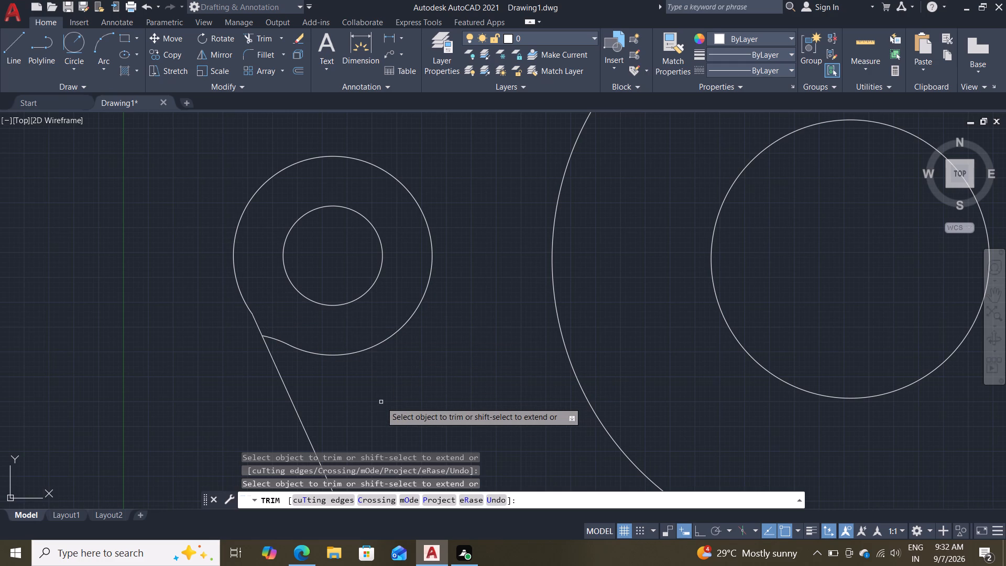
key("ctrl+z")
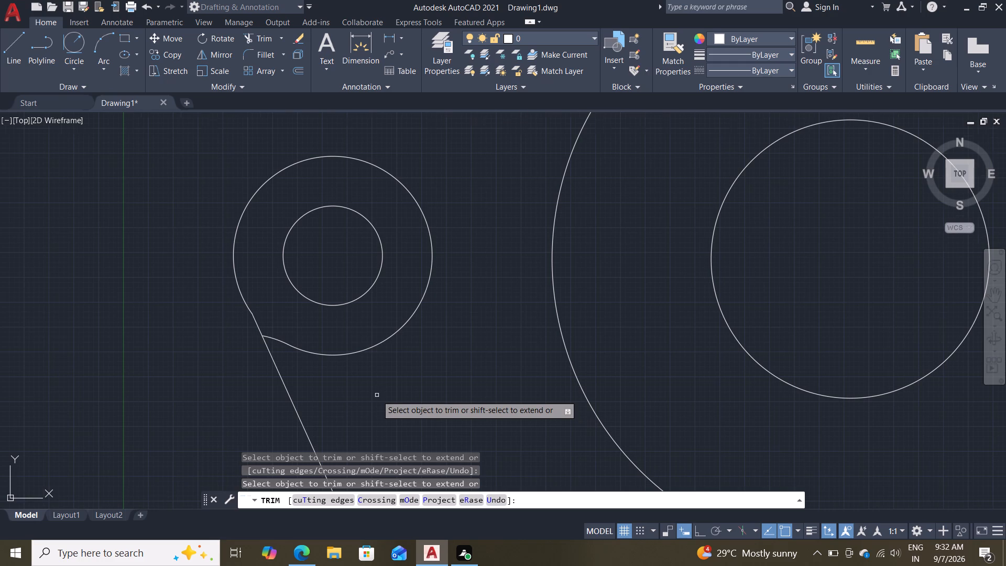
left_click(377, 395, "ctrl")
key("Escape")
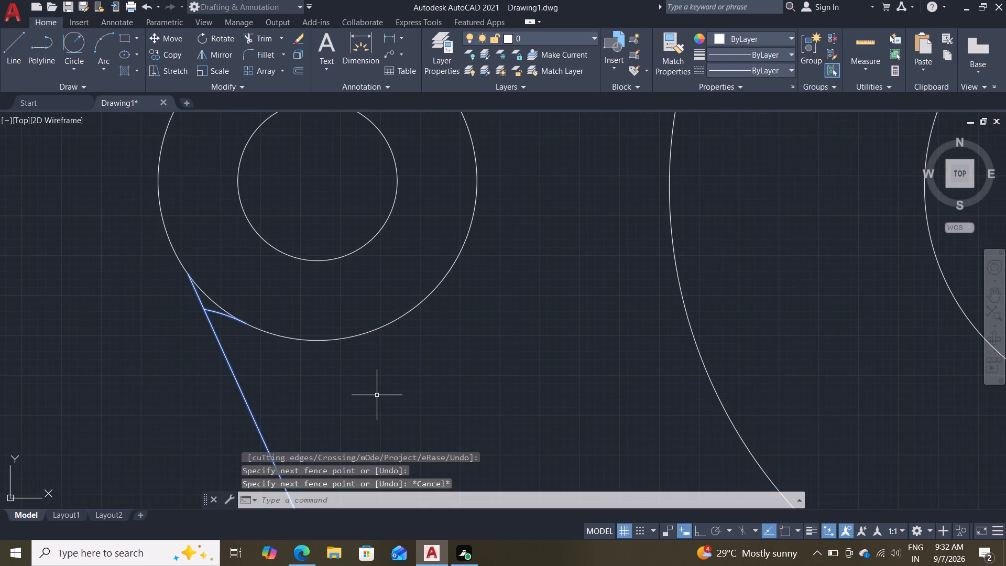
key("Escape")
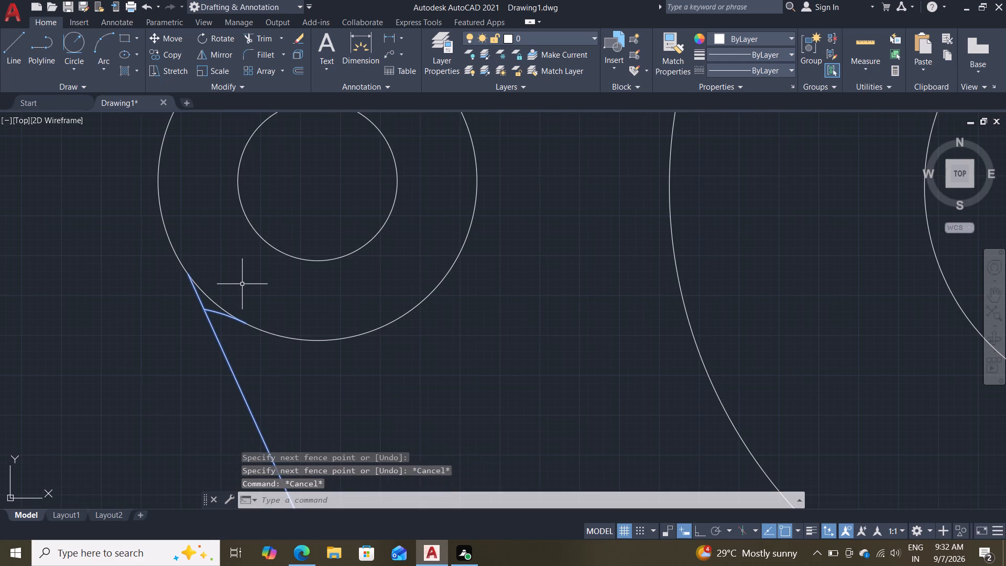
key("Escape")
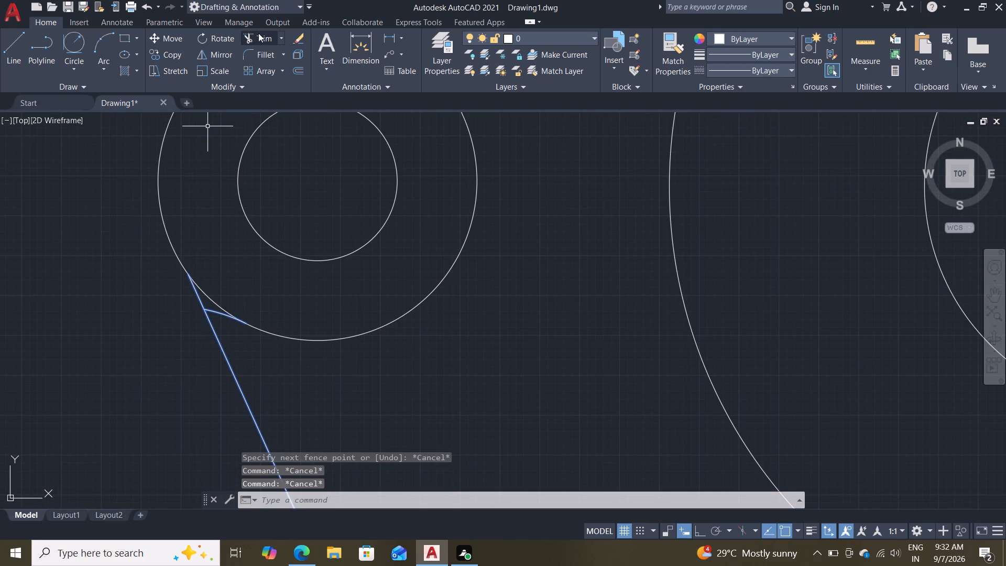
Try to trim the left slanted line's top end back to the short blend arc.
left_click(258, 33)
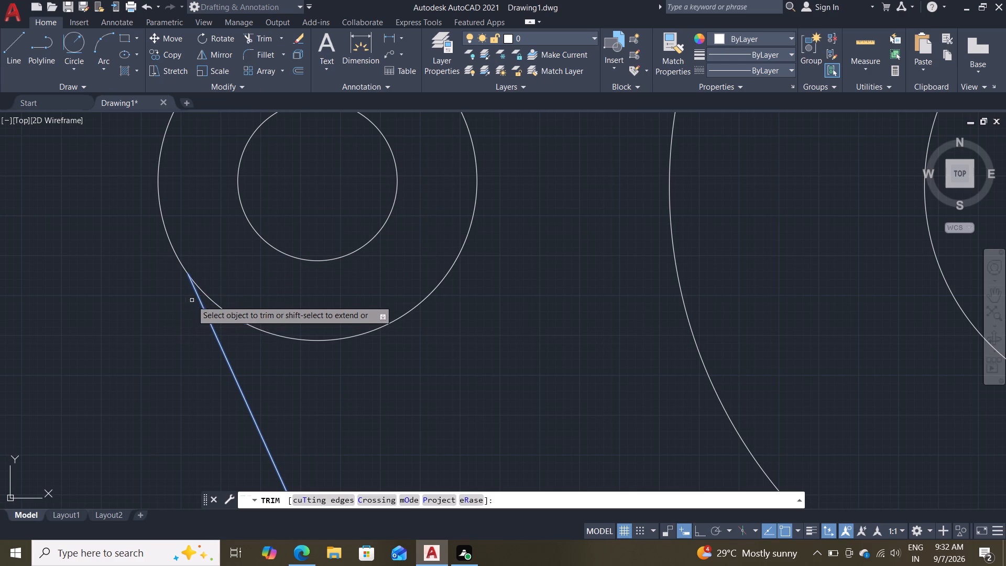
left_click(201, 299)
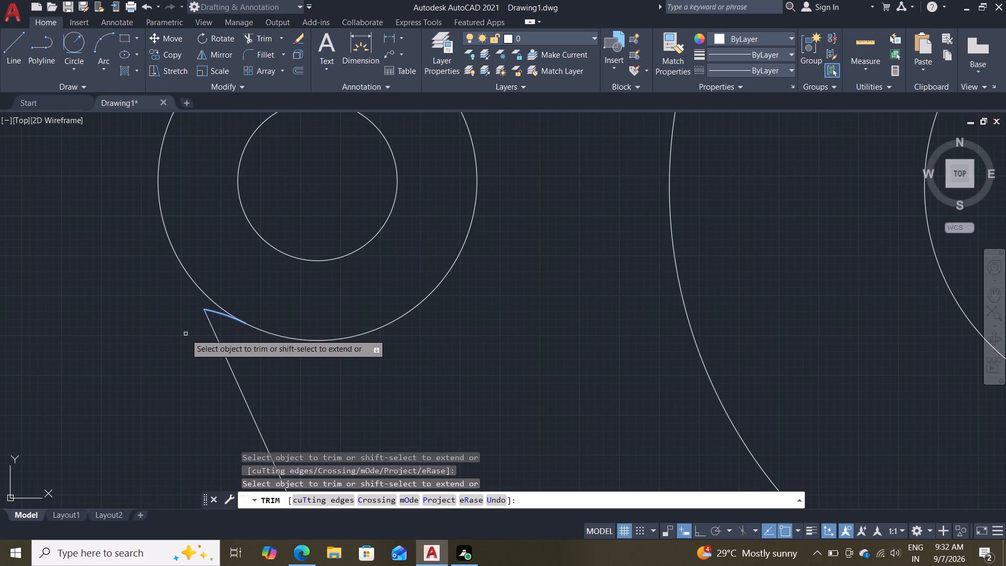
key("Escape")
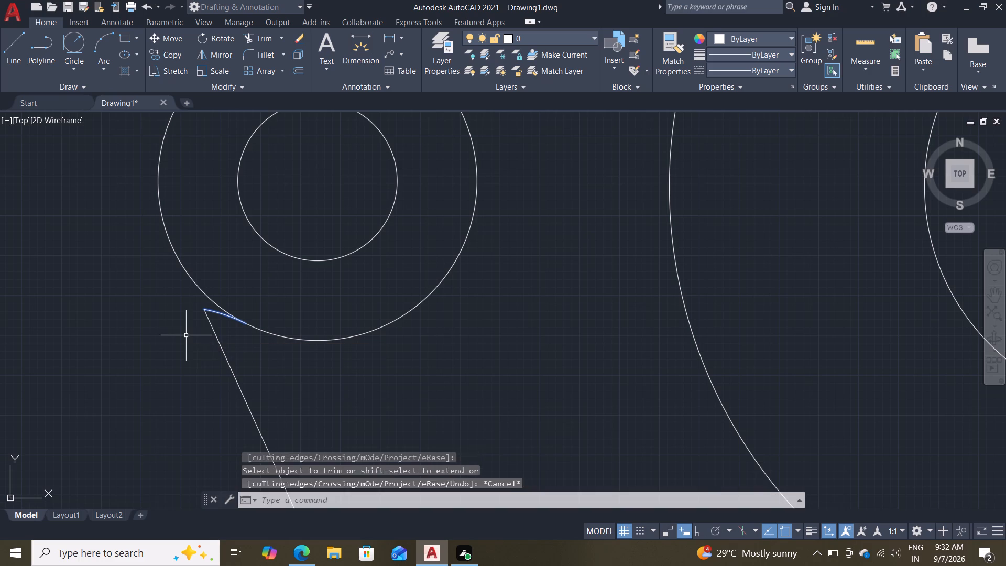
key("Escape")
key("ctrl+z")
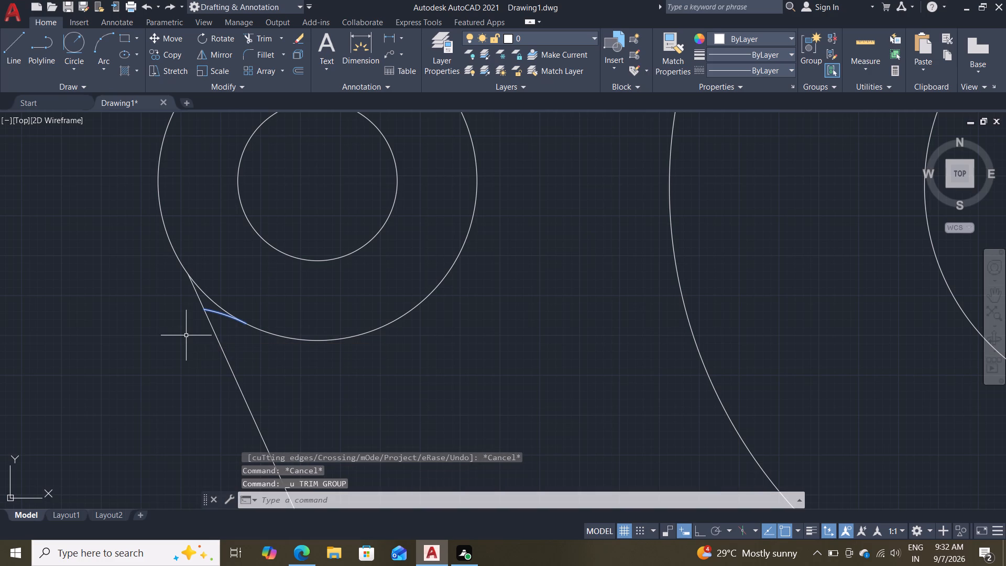
Delete the short blend arc between the left slanted line and the outer small circle.
scroll(250, 271, "down", 2)
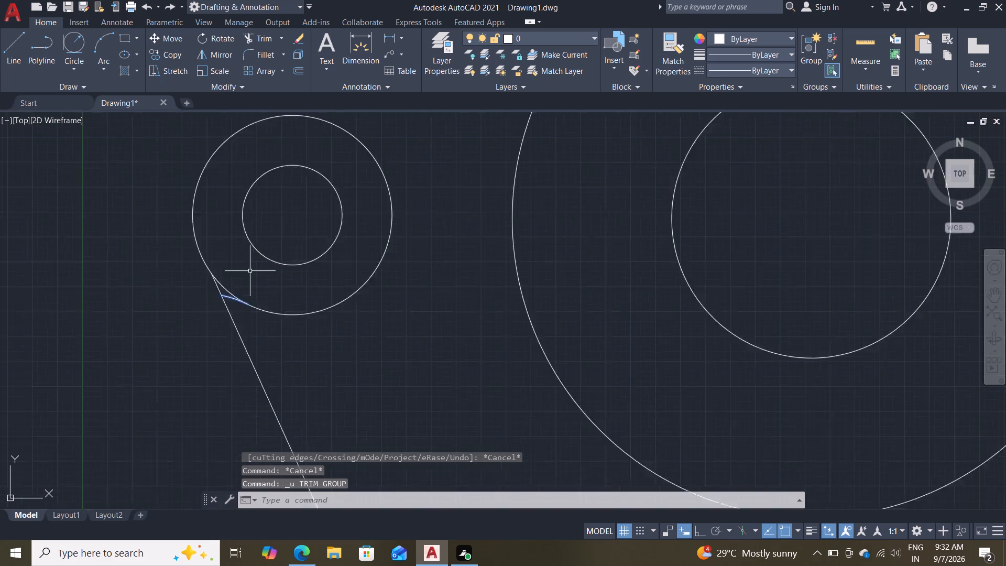
middle_click_drag(301, 322, 306, 227)
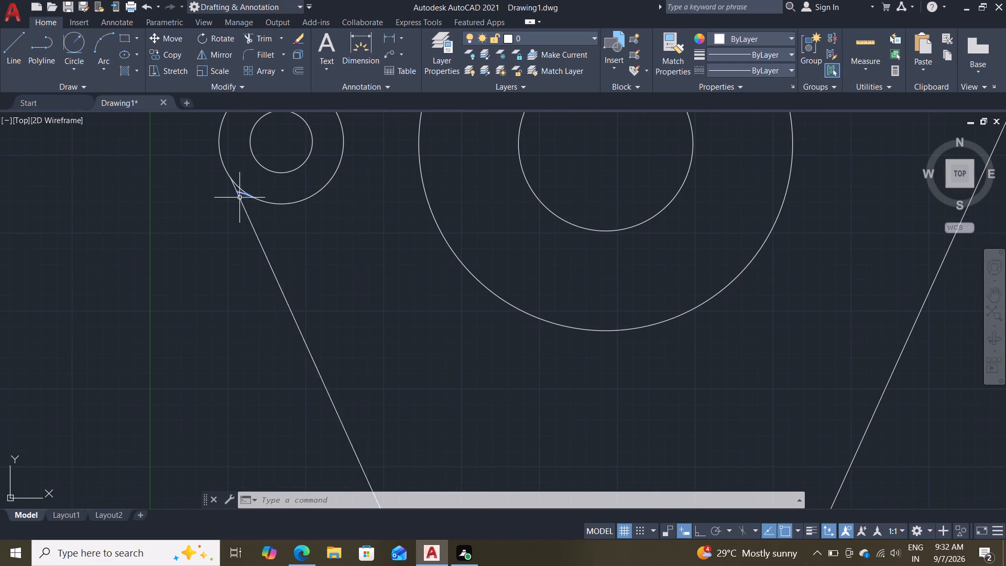
scroll(242, 222, "up", 1)
middle_click_drag(230, 228, 206, 302)
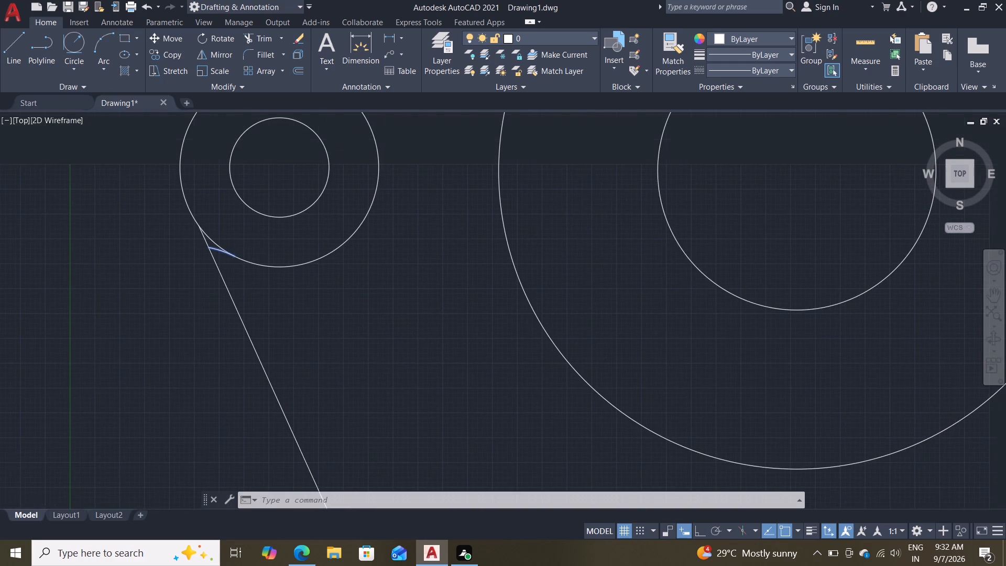
scroll(245, 232, "up", 3)
left_click(122, 301)
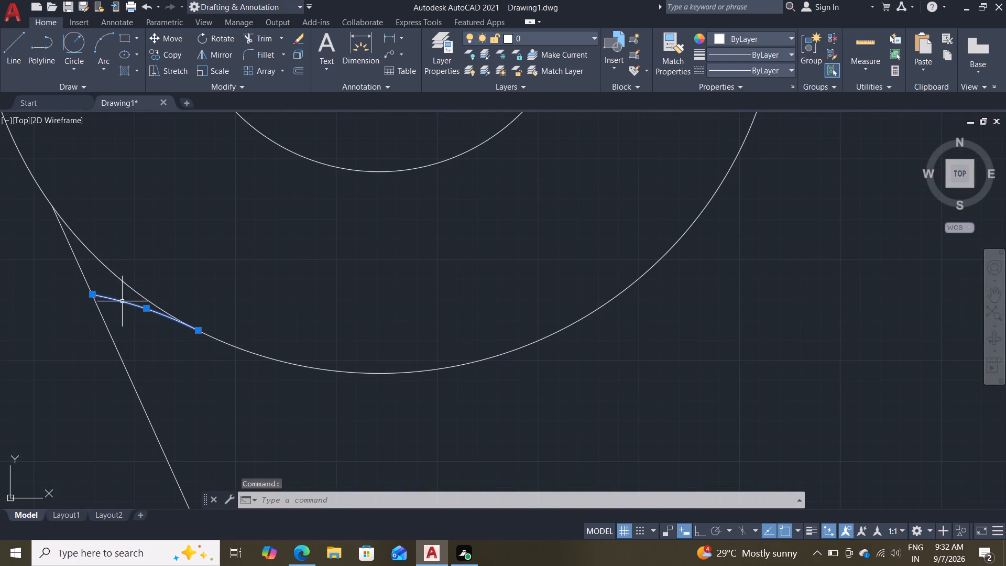
key("Delete")
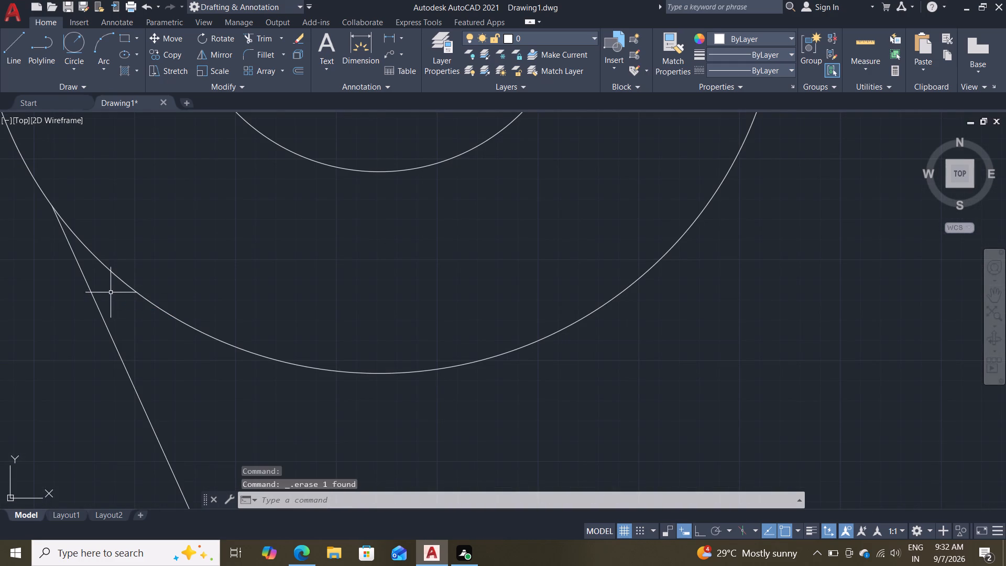
Examine the junction between the left slanted line and the outer small circle.
scroll(86, 296, "up", 1)
scroll(86, 296, "down", 6)
middle_click_drag(206, 361, 225, 343)
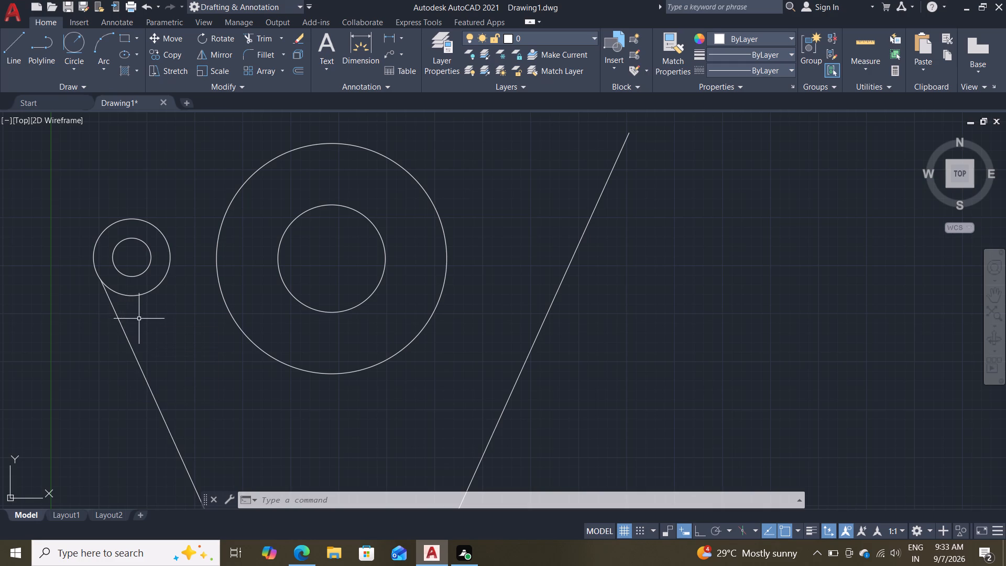
scroll(147, 318, "up", 2)
scroll(151, 318, "down", 2)
middle_click_drag(151, 318, 153, 311)
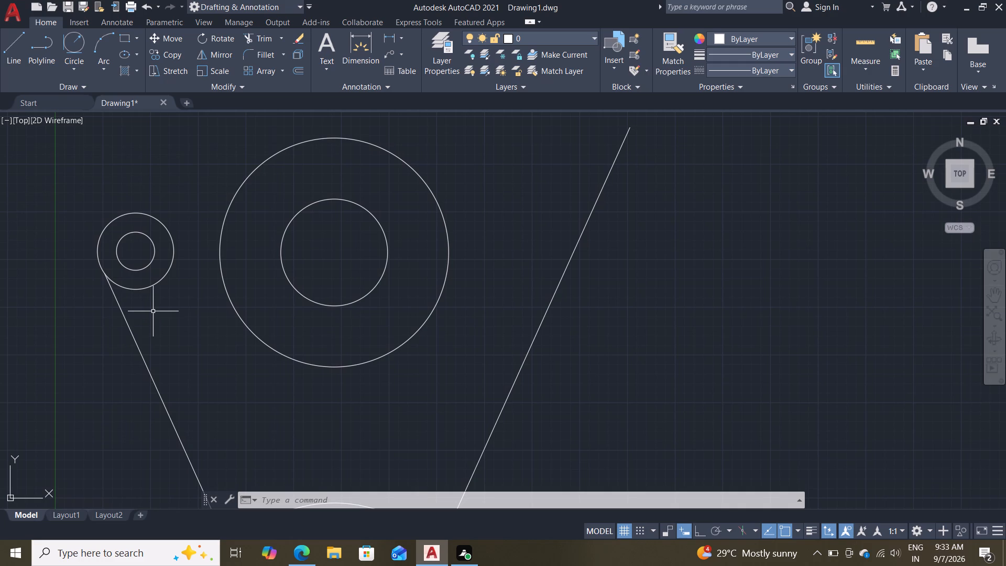
scroll(181, 316, "down", 1)
scroll(181, 316, "up", 1)
middle_click_drag(187, 341, 196, 261)
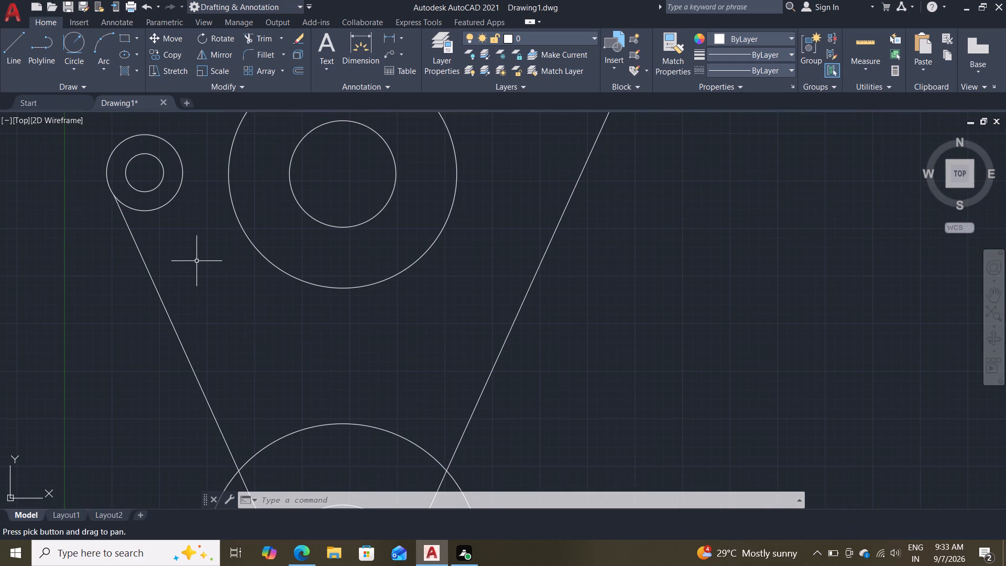
scroll(211, 261, "down", 2)
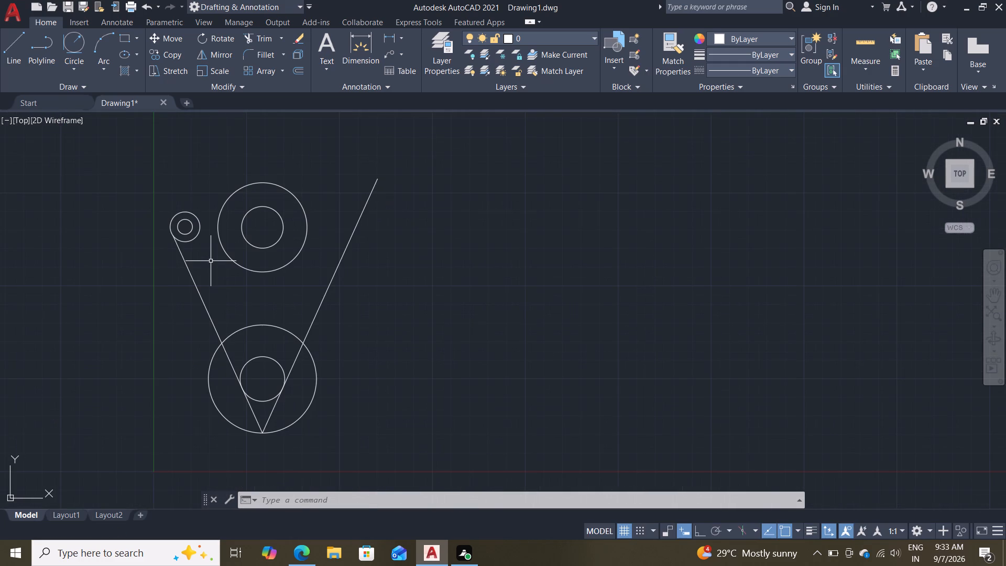
scroll(211, 261, "up", 1)
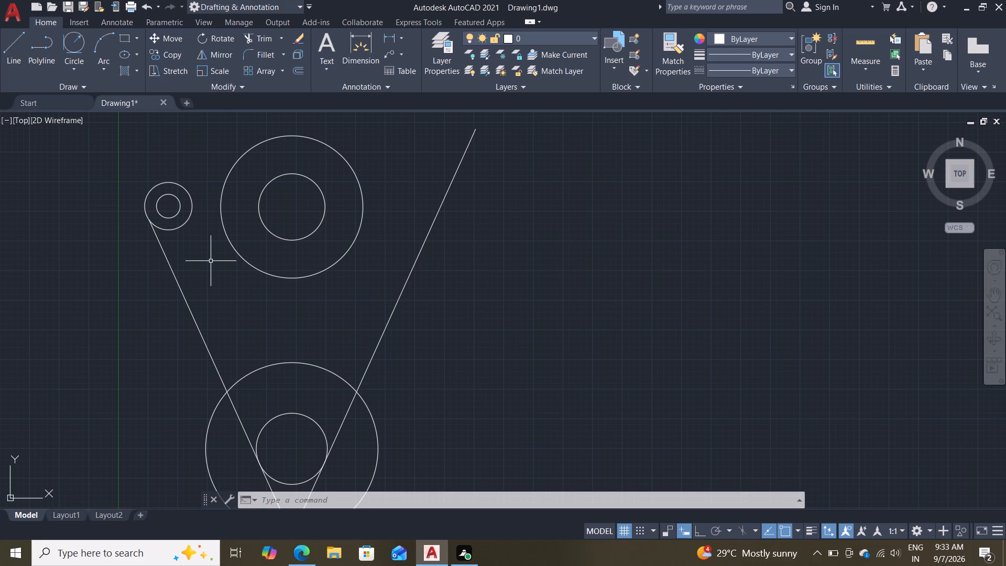
scroll(198, 263, "up", 1)
middle_click_drag(182, 259, 204, 297)
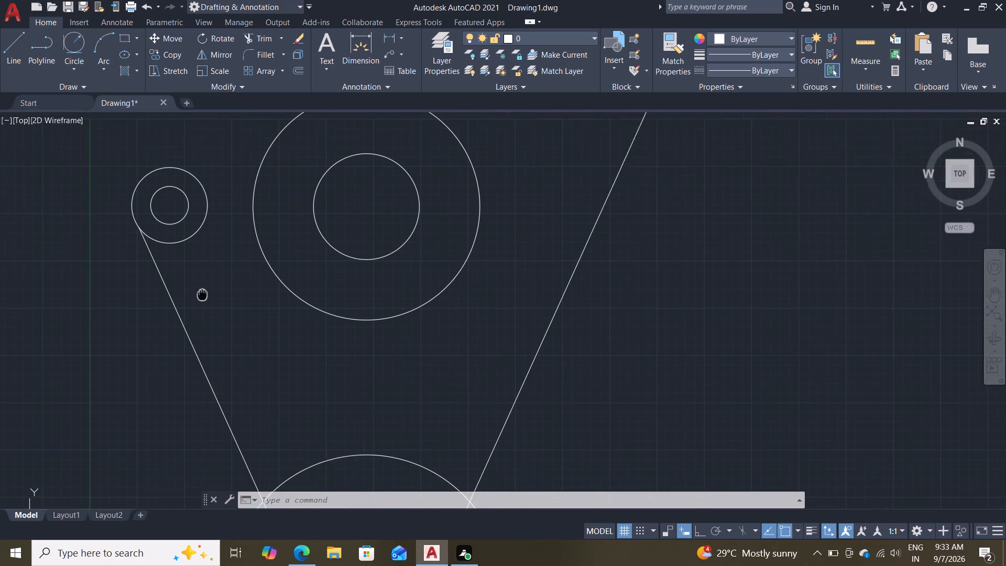
middle_click_drag(204, 297, 205, 298)
scroll(205, 298, "down", 1)
scroll(205, 294, "up", 2)
middle_click_drag(199, 262, 244, 302)
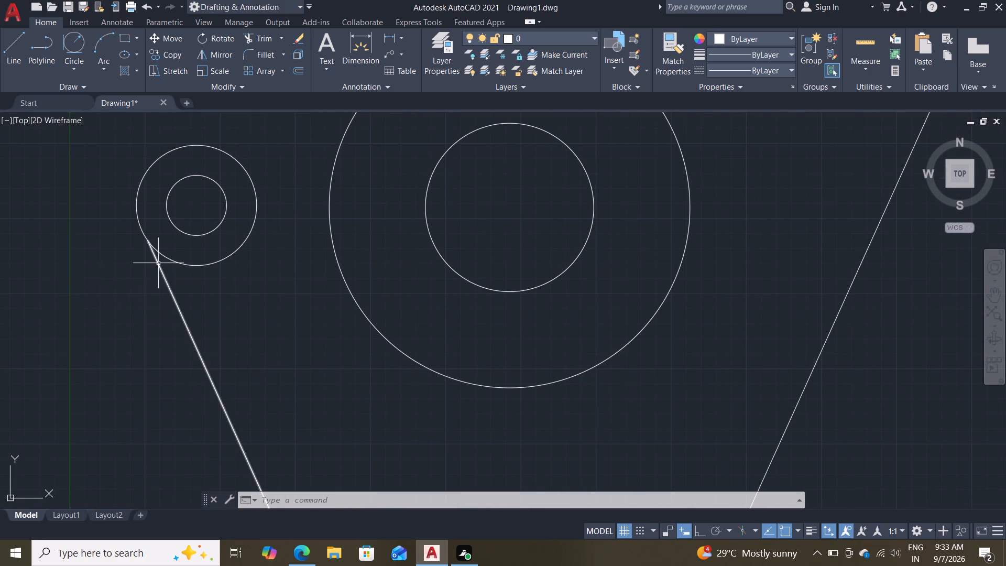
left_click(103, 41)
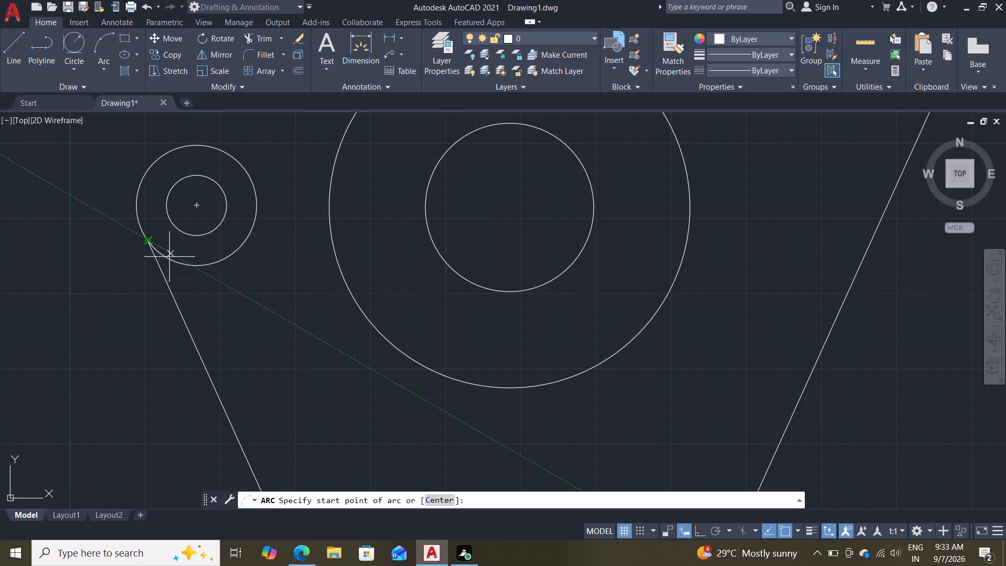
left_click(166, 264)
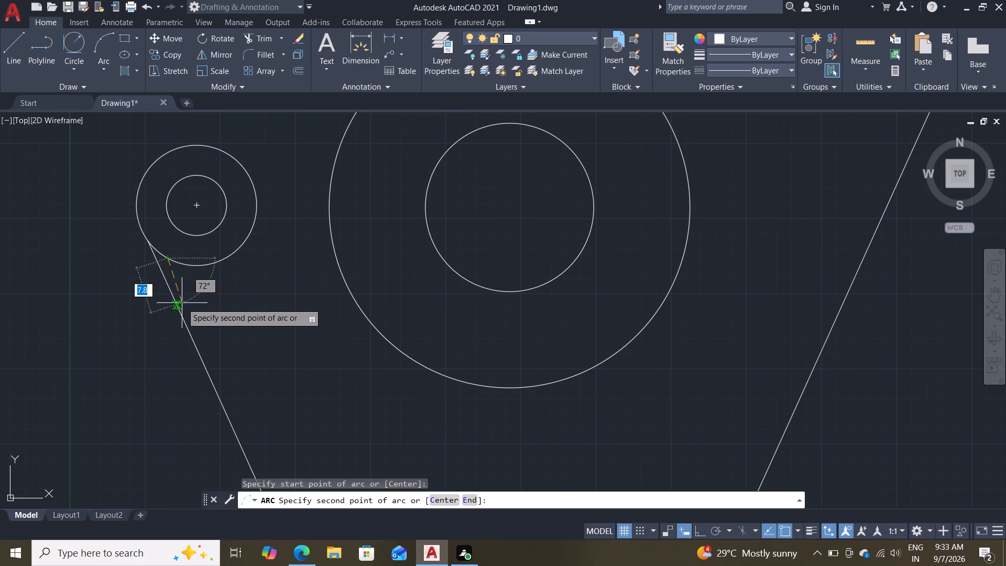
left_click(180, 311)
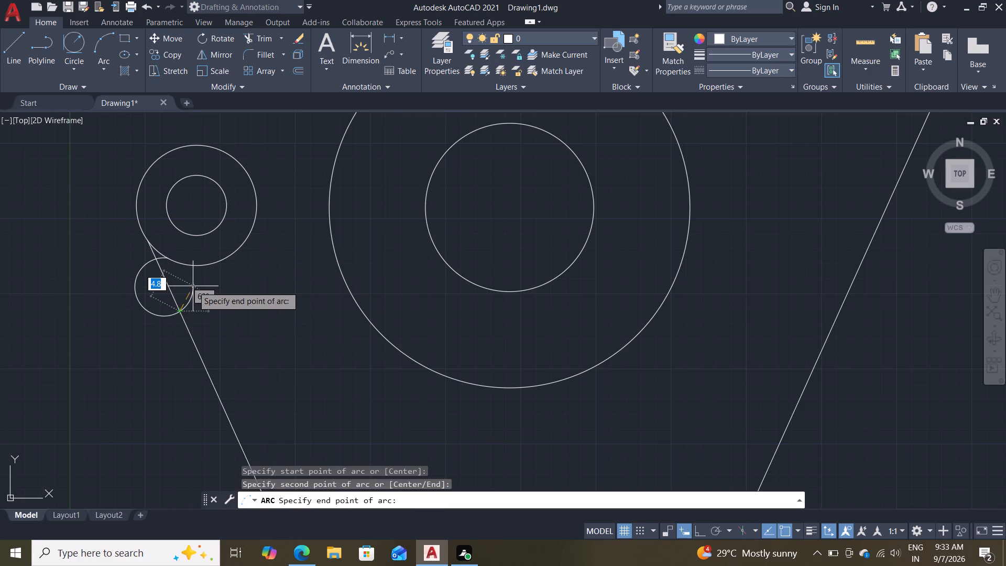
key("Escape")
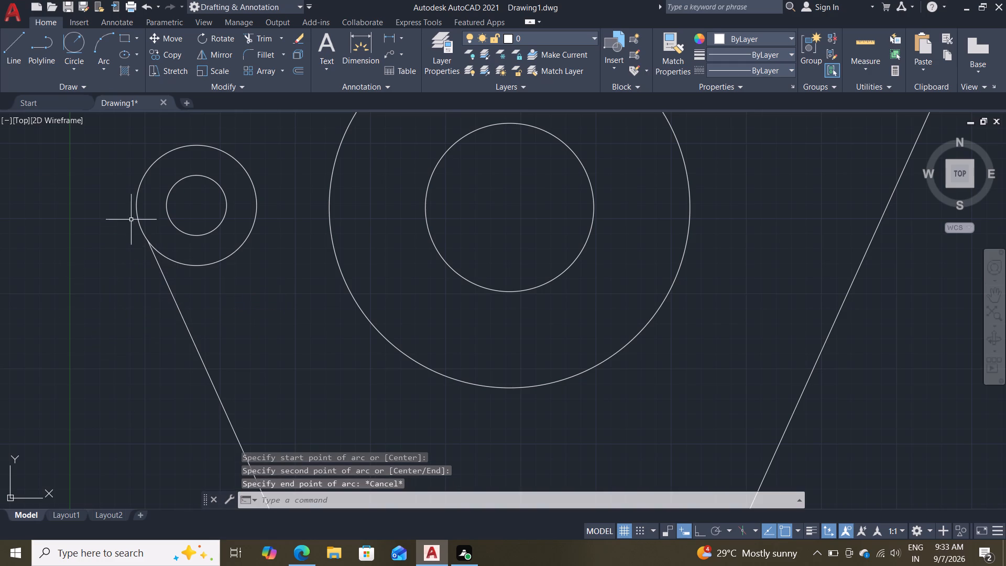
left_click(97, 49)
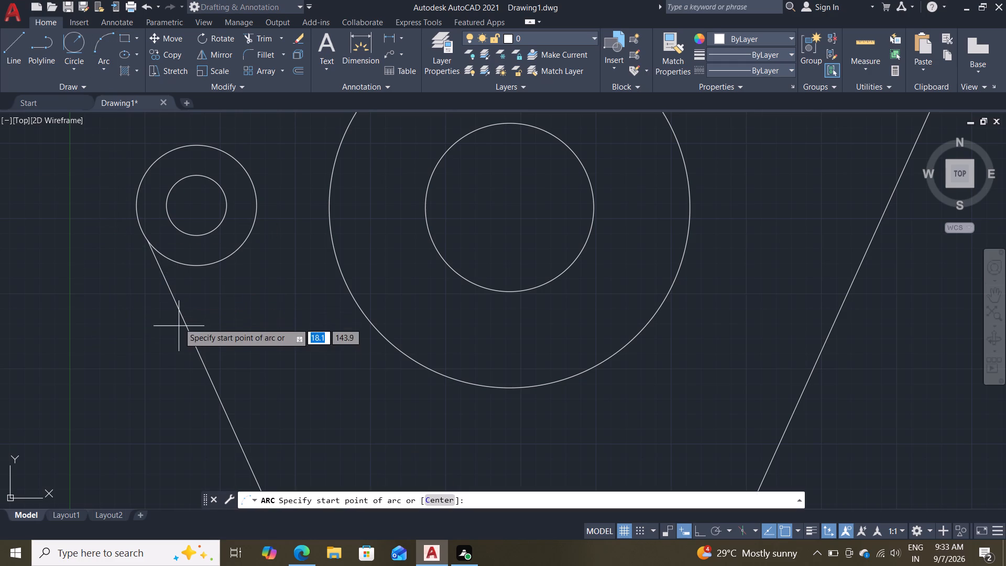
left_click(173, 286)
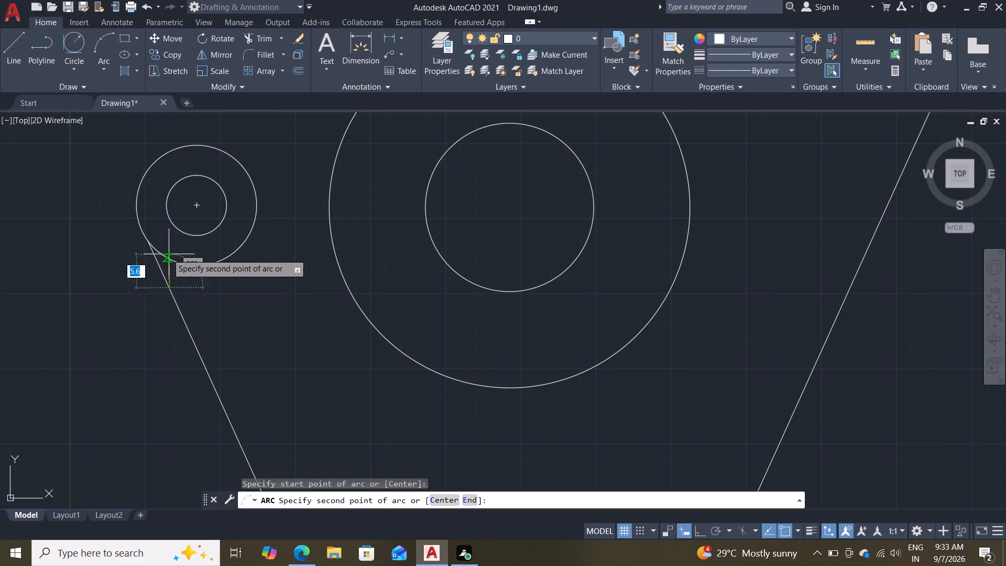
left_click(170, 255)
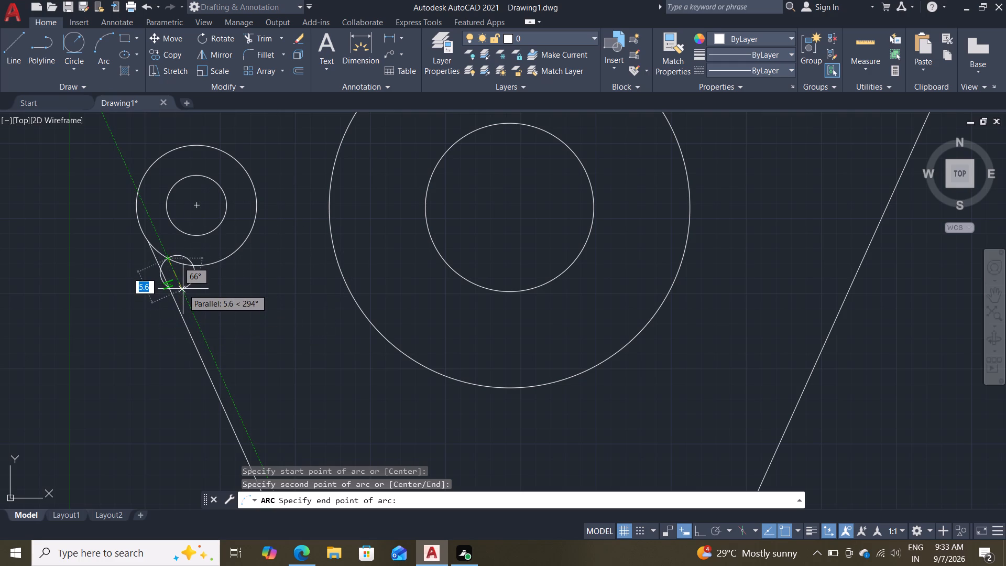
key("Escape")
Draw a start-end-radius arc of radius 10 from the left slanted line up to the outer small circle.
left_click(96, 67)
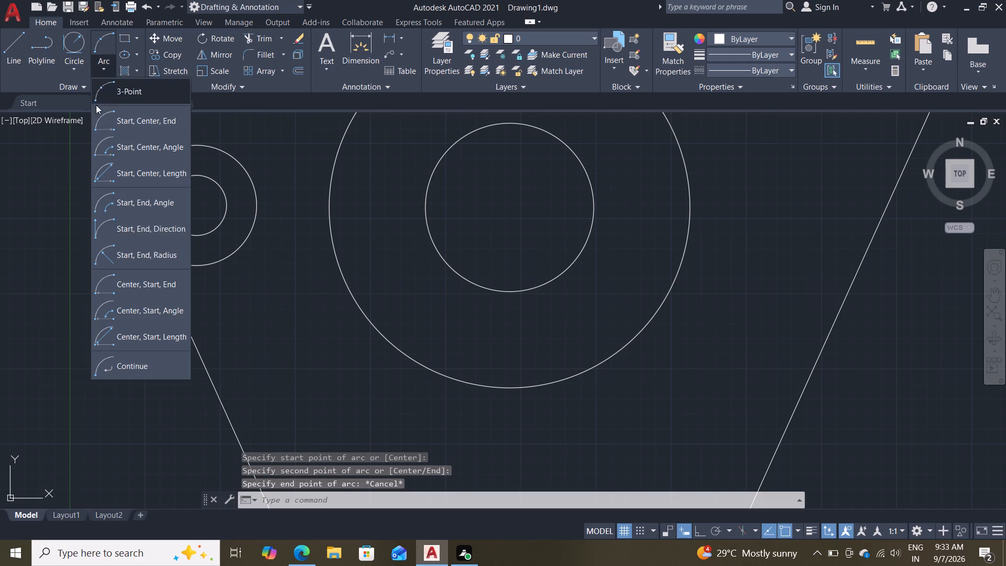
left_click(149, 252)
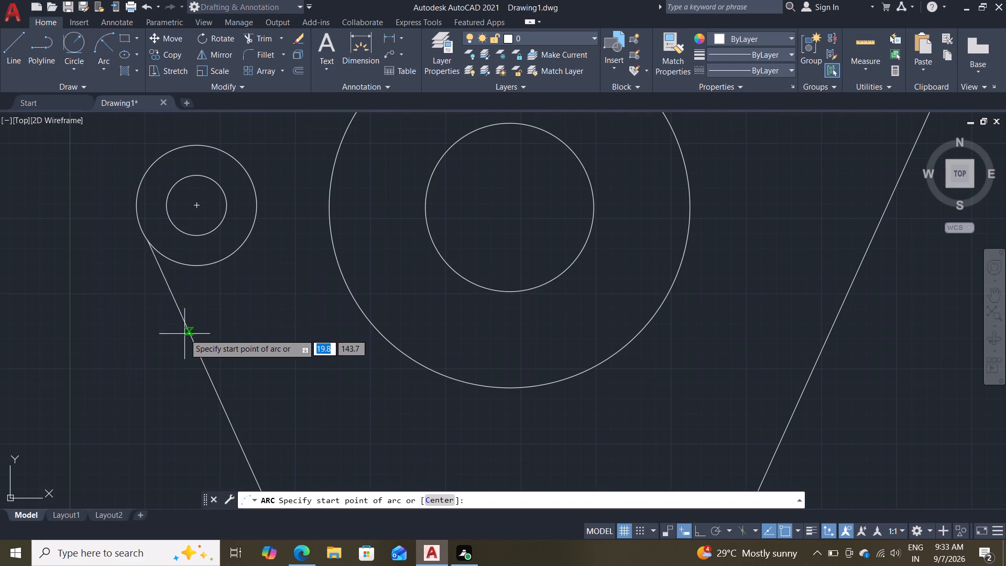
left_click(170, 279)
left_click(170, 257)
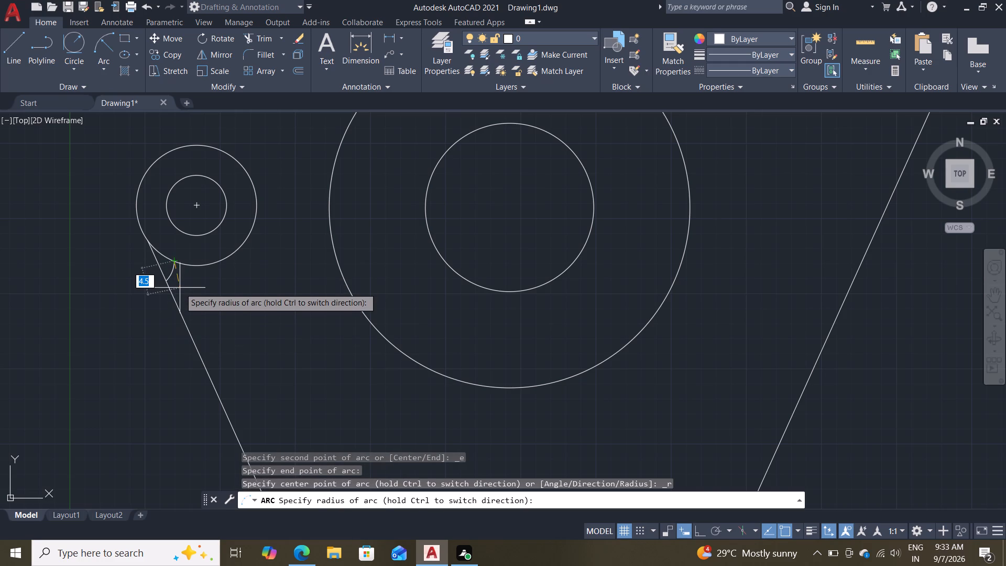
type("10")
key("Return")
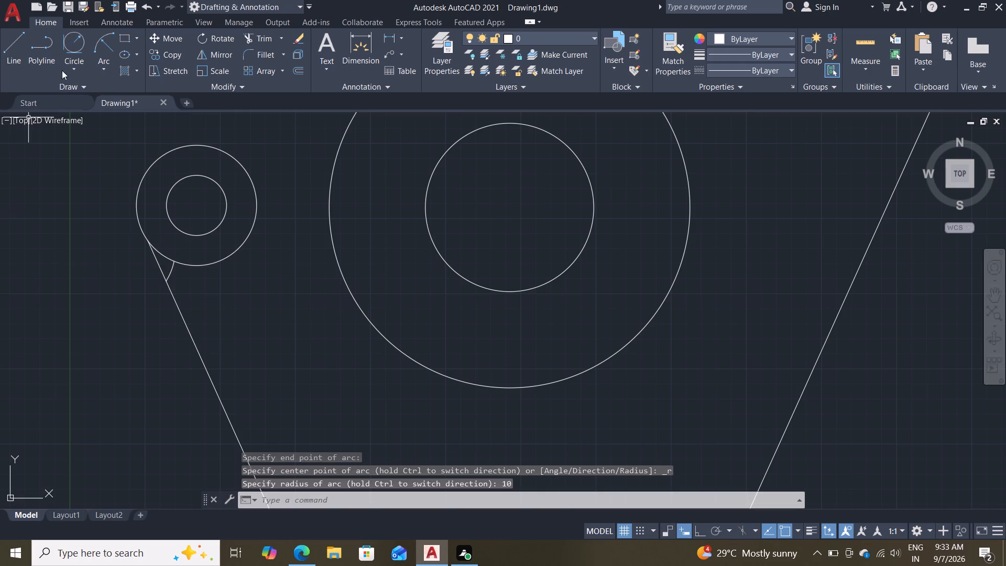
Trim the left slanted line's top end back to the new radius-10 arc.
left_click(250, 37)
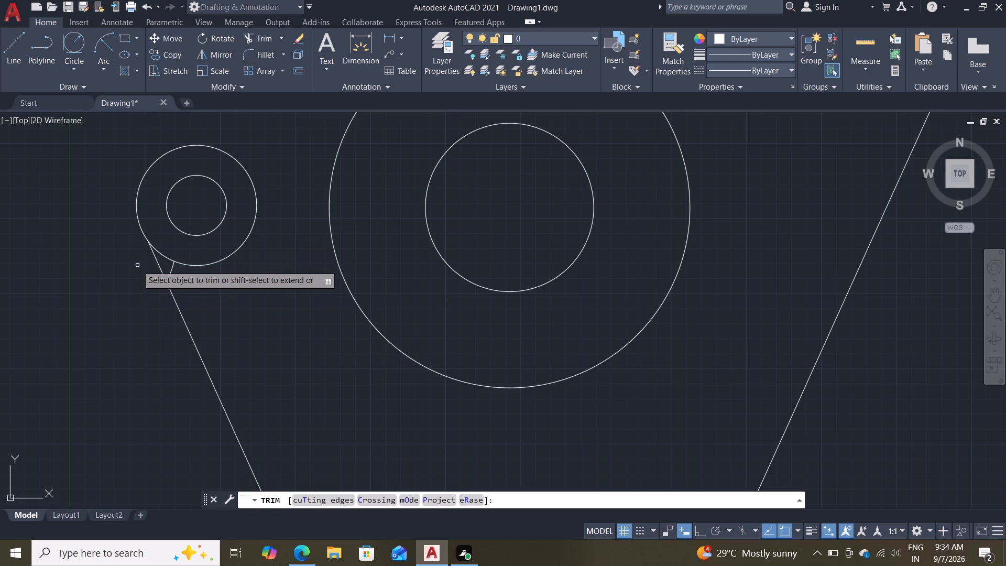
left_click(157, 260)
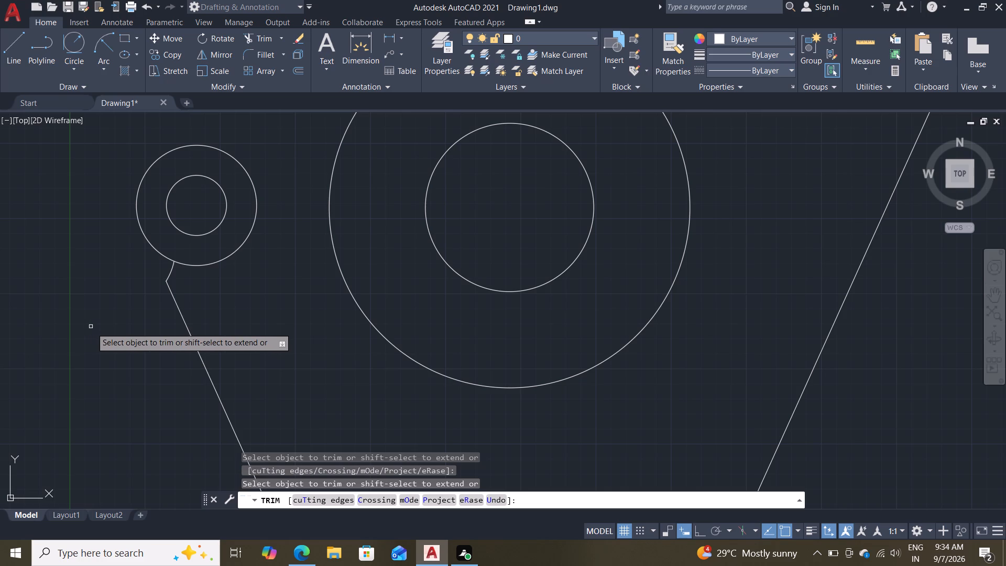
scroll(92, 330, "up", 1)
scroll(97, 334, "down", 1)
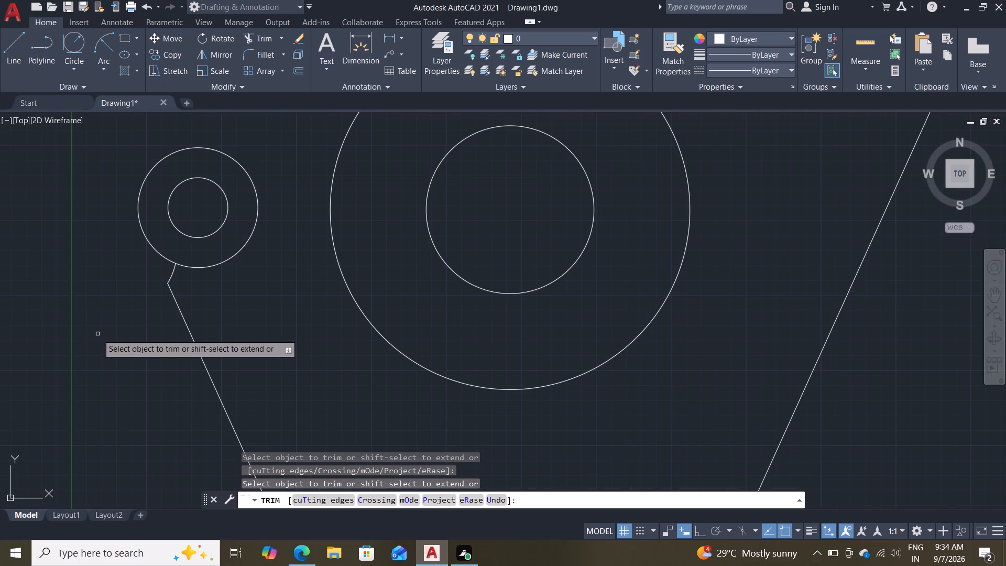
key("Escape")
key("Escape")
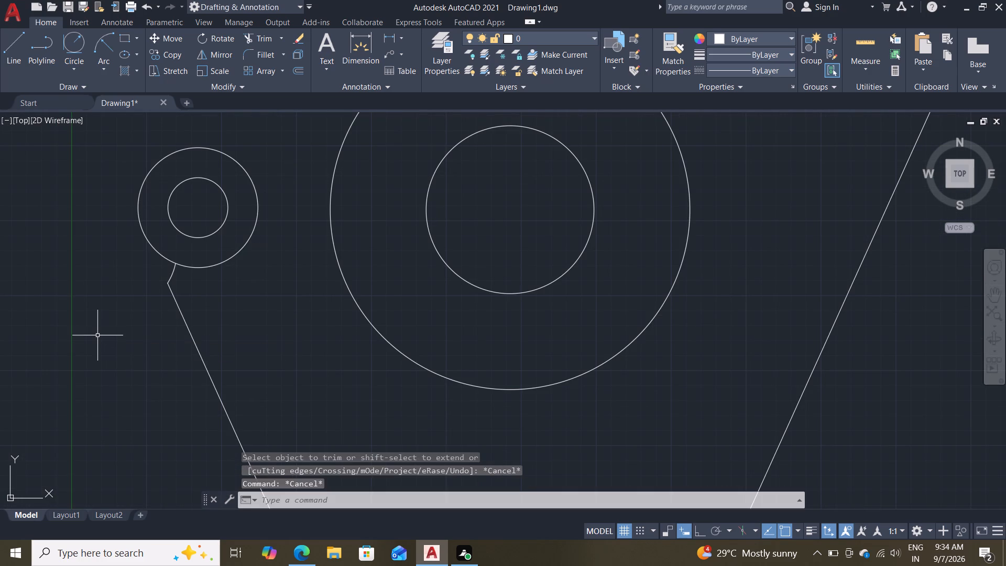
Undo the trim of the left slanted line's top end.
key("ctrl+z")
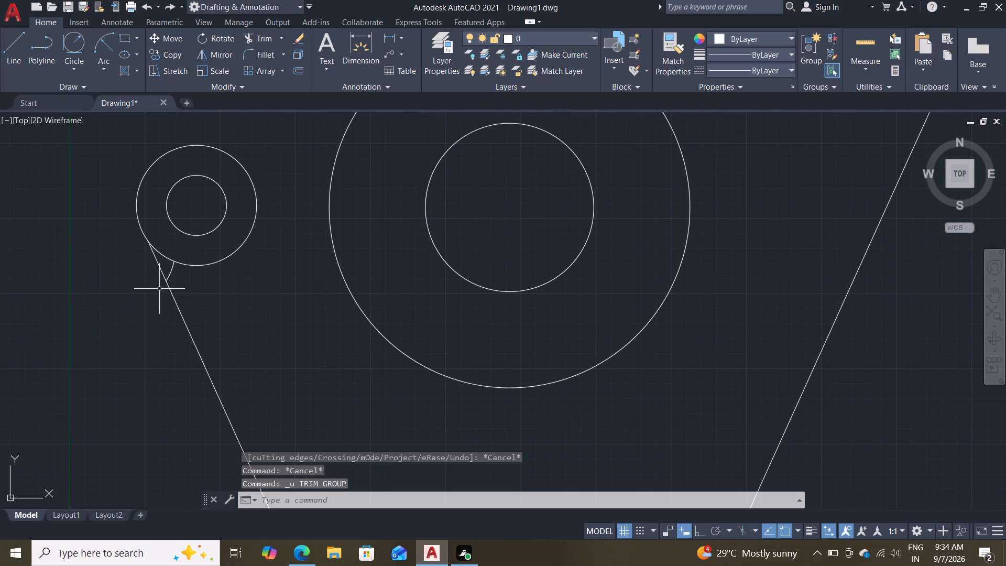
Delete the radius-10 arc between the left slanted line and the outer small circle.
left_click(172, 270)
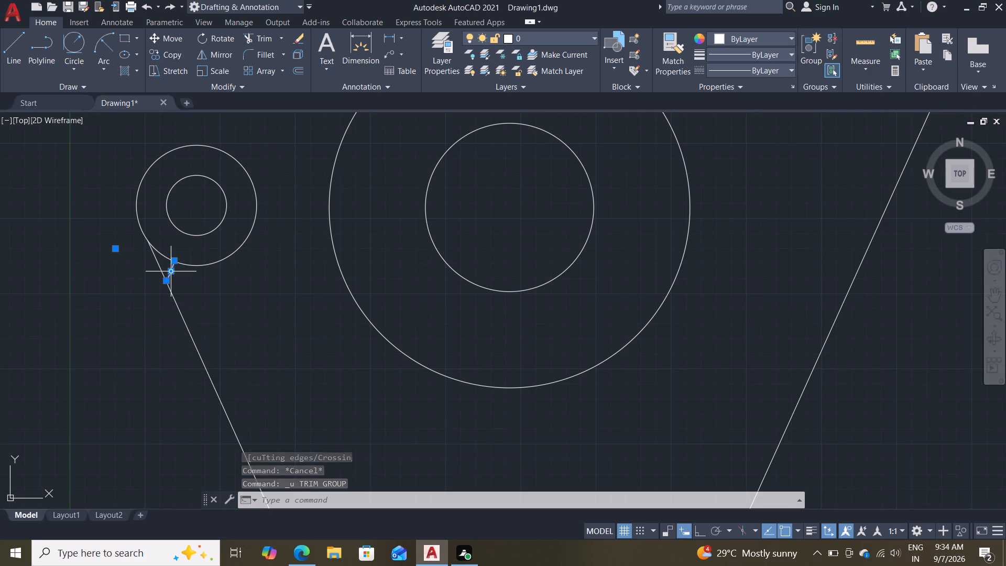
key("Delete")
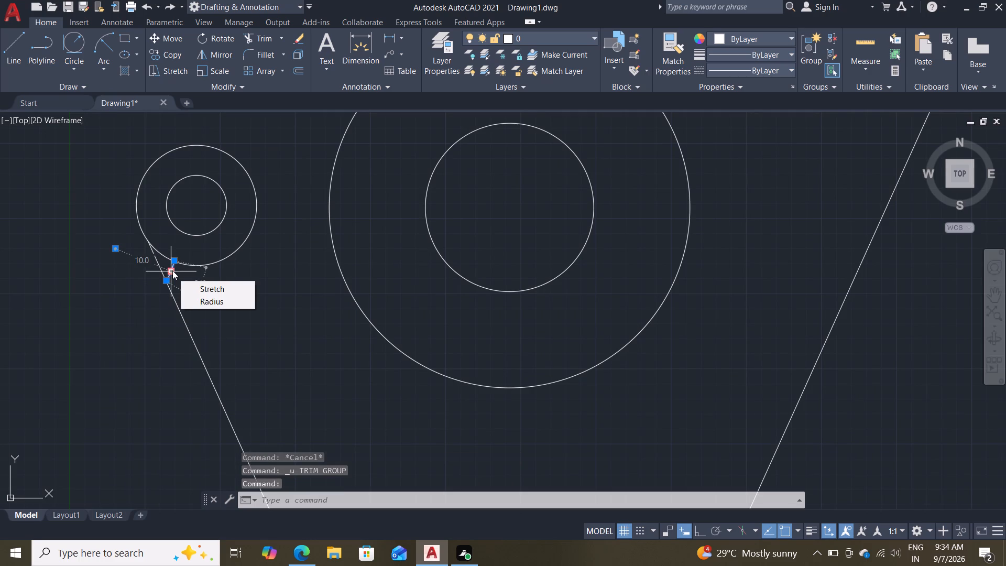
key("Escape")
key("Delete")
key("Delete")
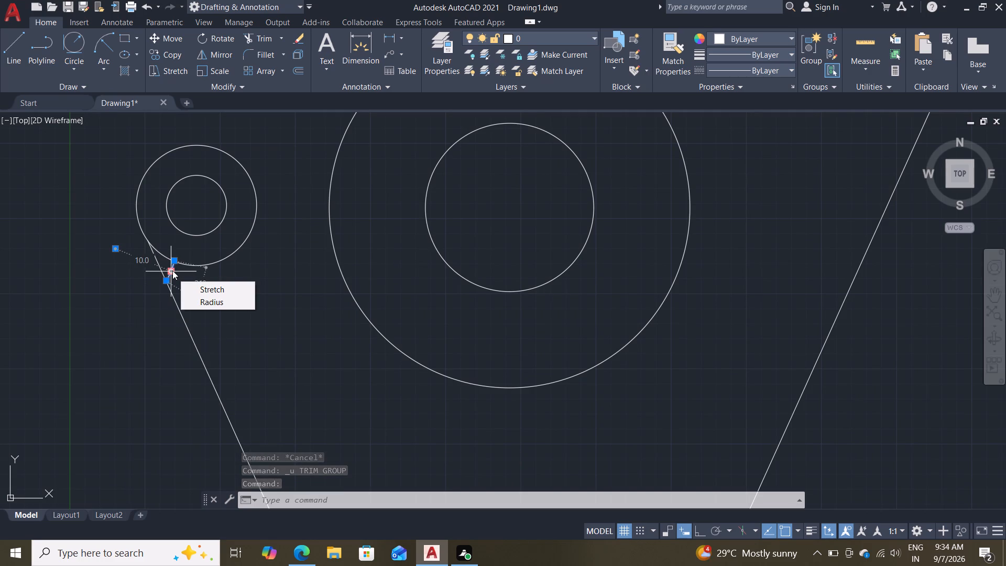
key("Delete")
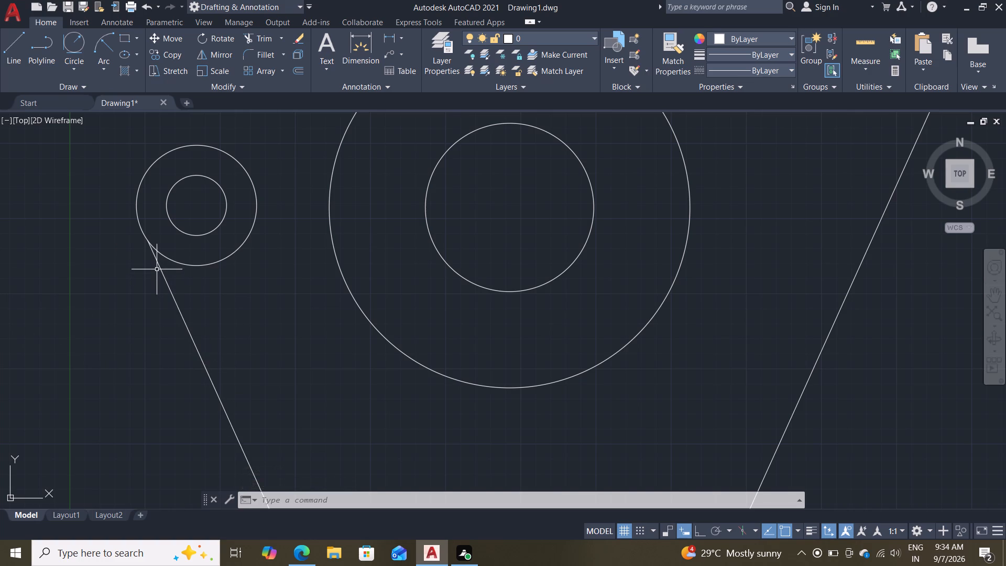
Draw a circle of radius 10 tangent to the outer small circle and the left slanted line.
left_click(75, 49)
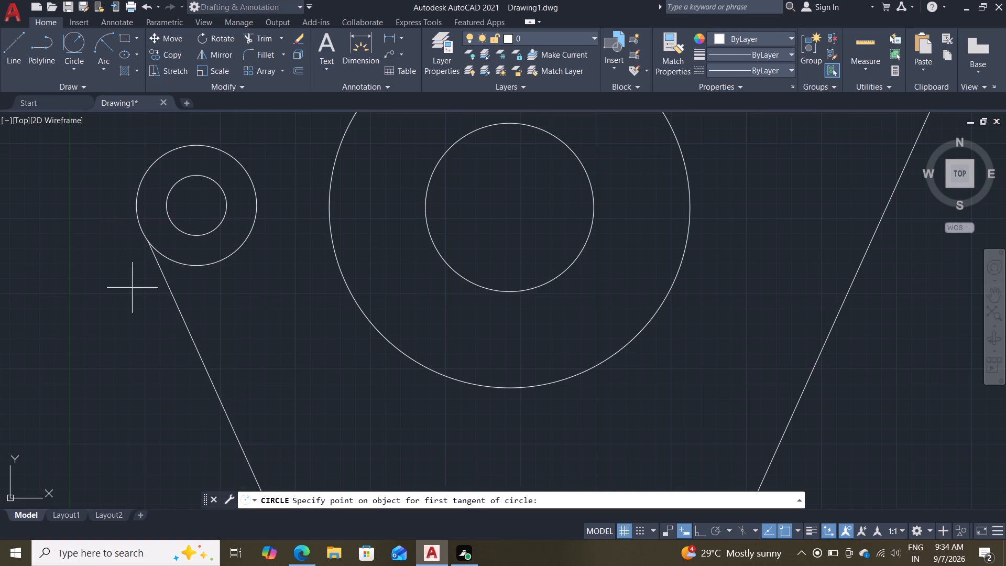
left_click(137, 237)
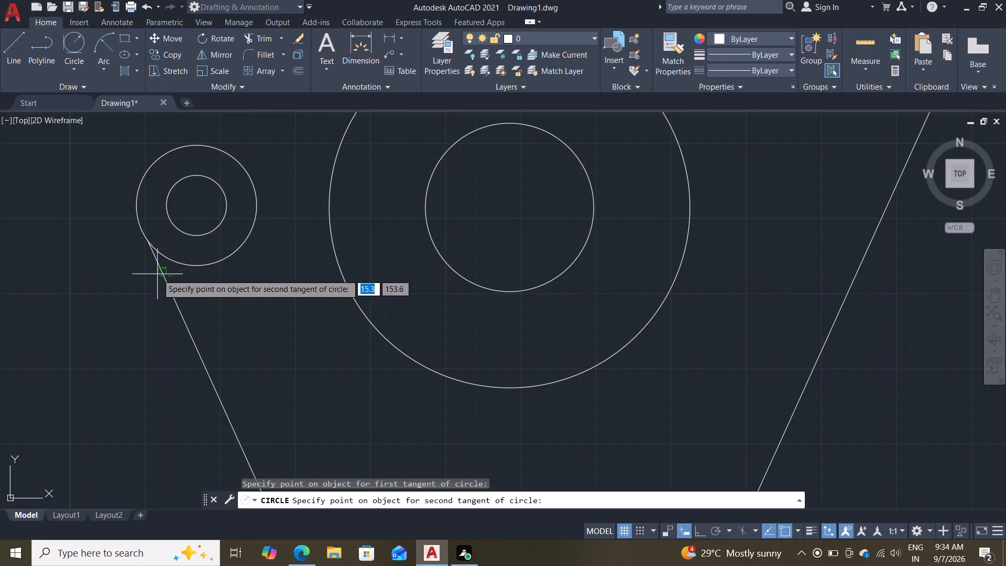
left_click(157, 274)
type("10")
key("Return")
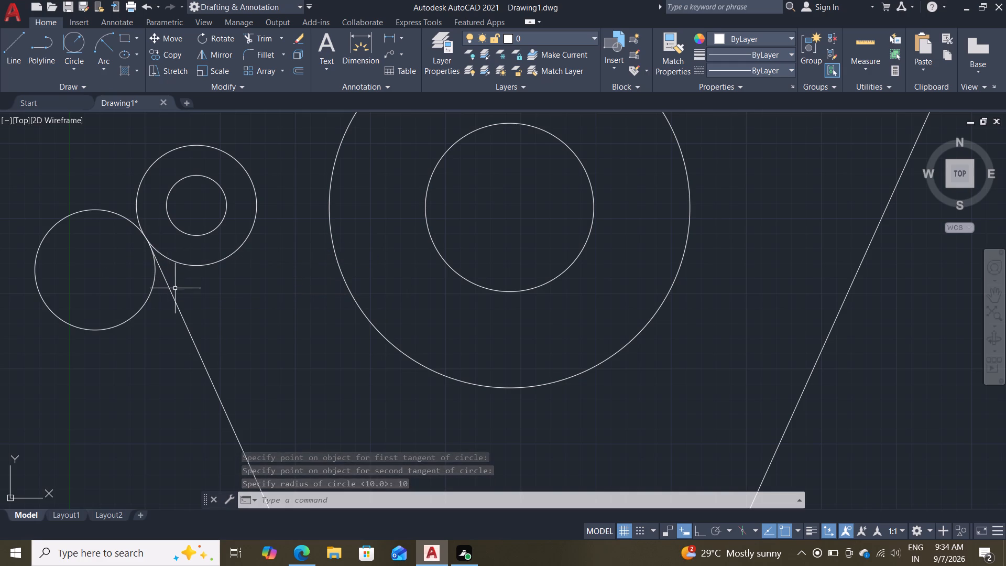
Trim the radius-10 tangent circle, leaving only the short blend arc between the outer small circle and the left slanted line.
scroll(178, 293, "up", 1)
middle_click_drag(178, 283, 196, 320)
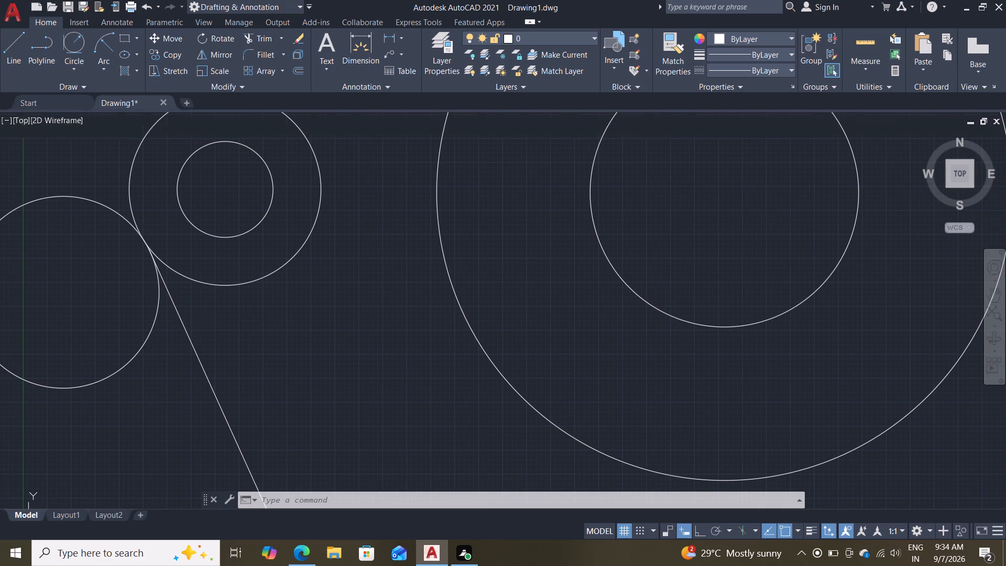
left_click(267, 43)
left_click(96, 202)
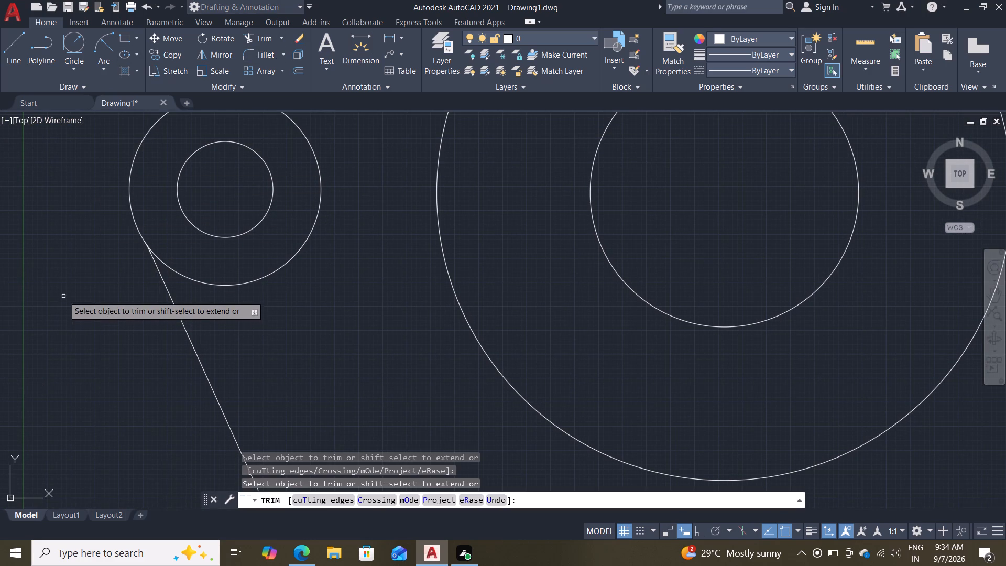
scroll(181, 294, "up", 2)
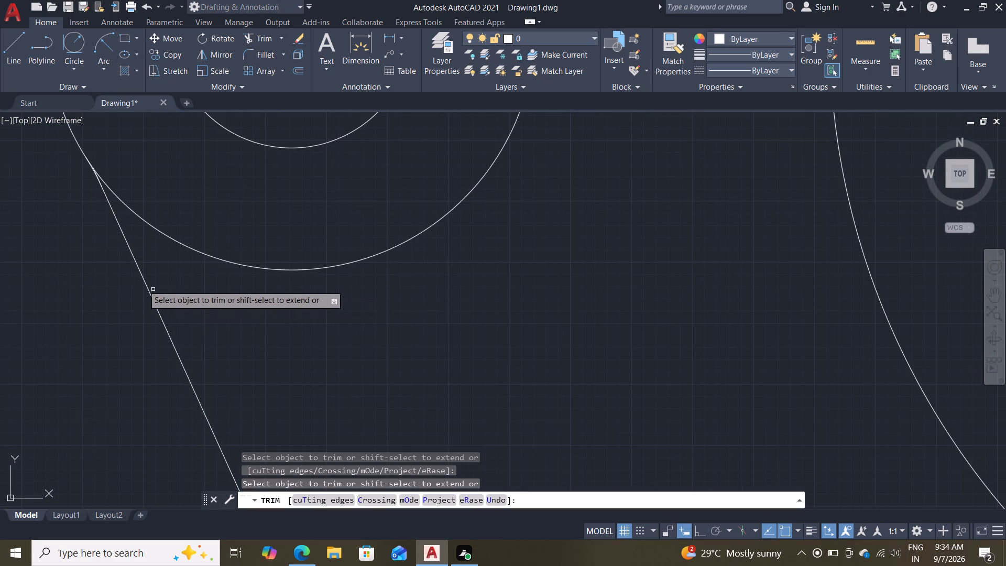
scroll(59, 285, "down", 3)
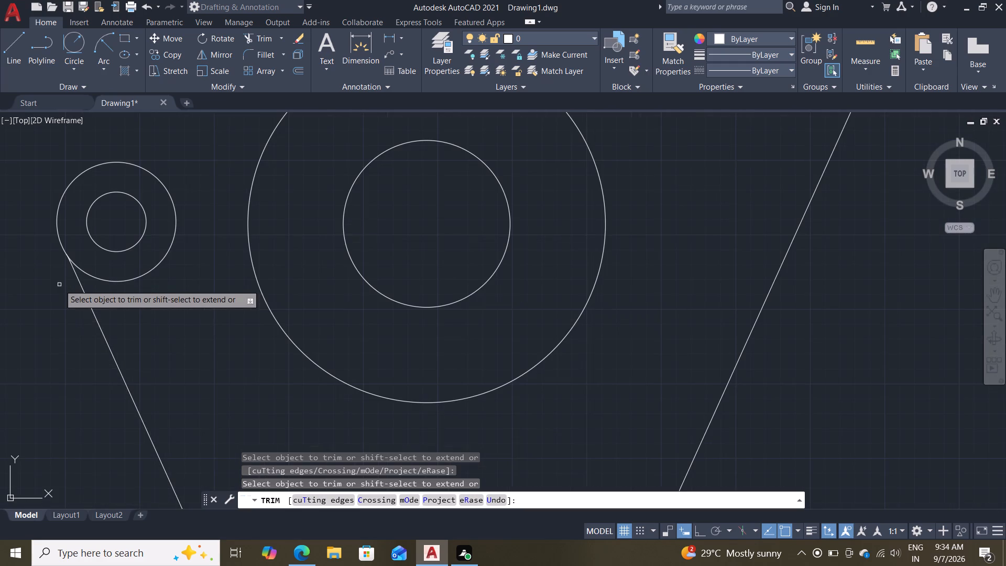
middle_click_drag(49, 303, 84, 304)
scroll(126, 277, "up", 1)
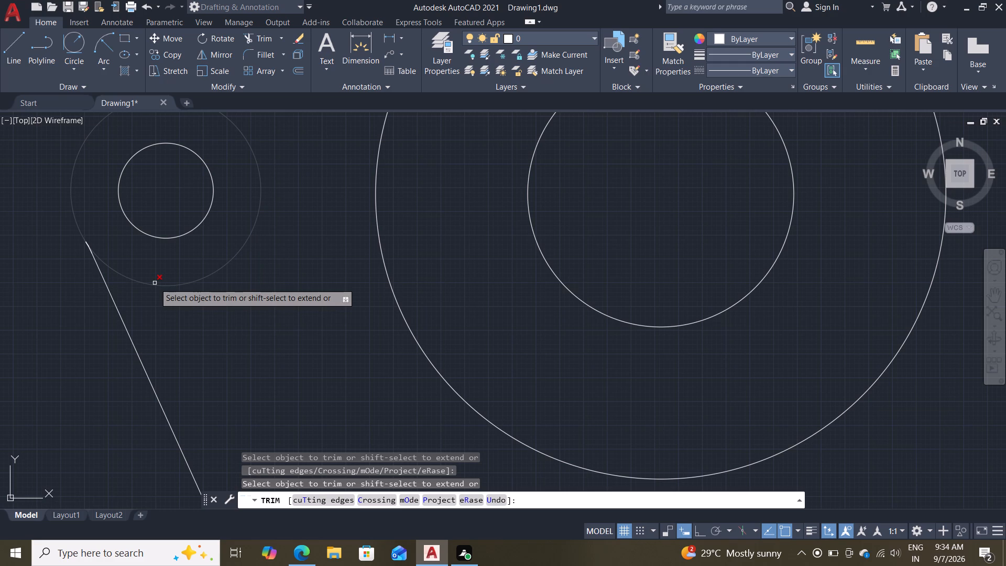
Draw a line tangent to the outer small circle's upper-right side and the lower-left side of the upper large outer circle.
key("Escape")
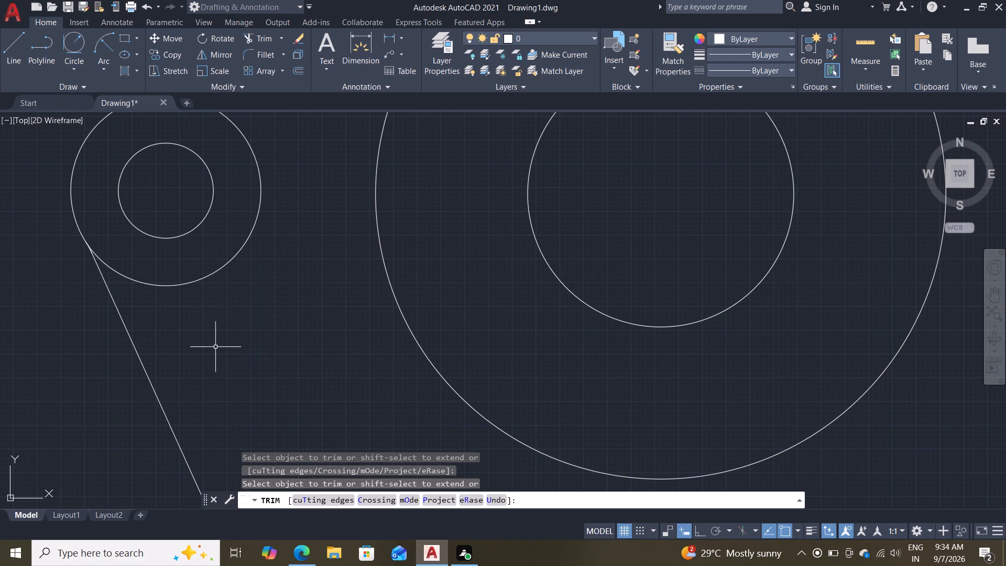
key("l")
key("Return")
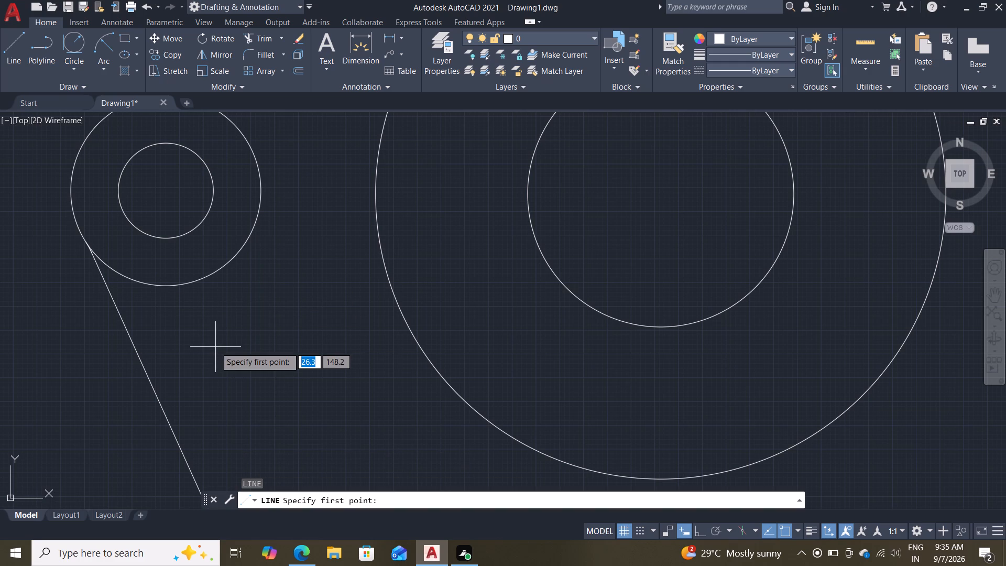
type("tan'")
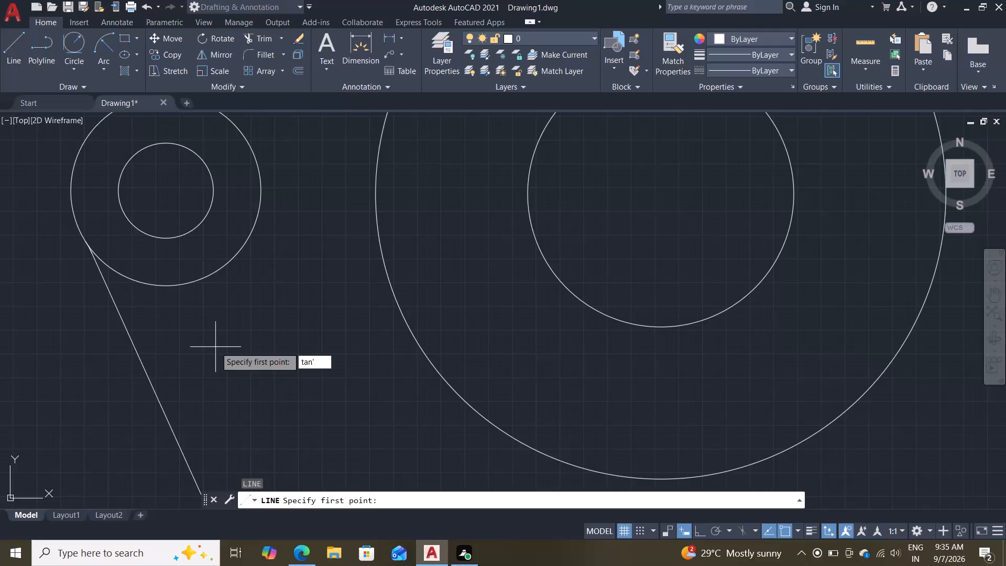
key("BackSpace")
key("Return")
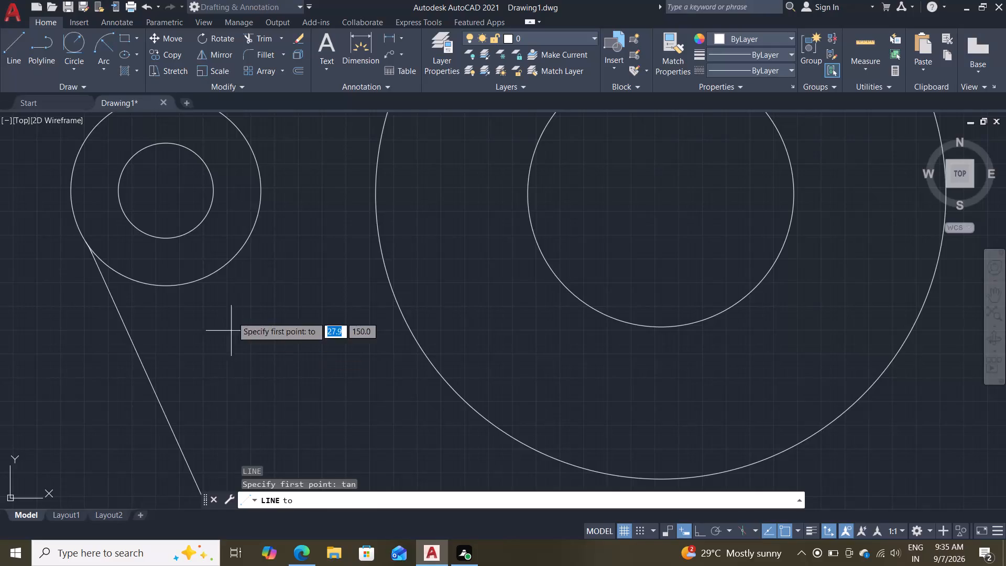
left_click(252, 147)
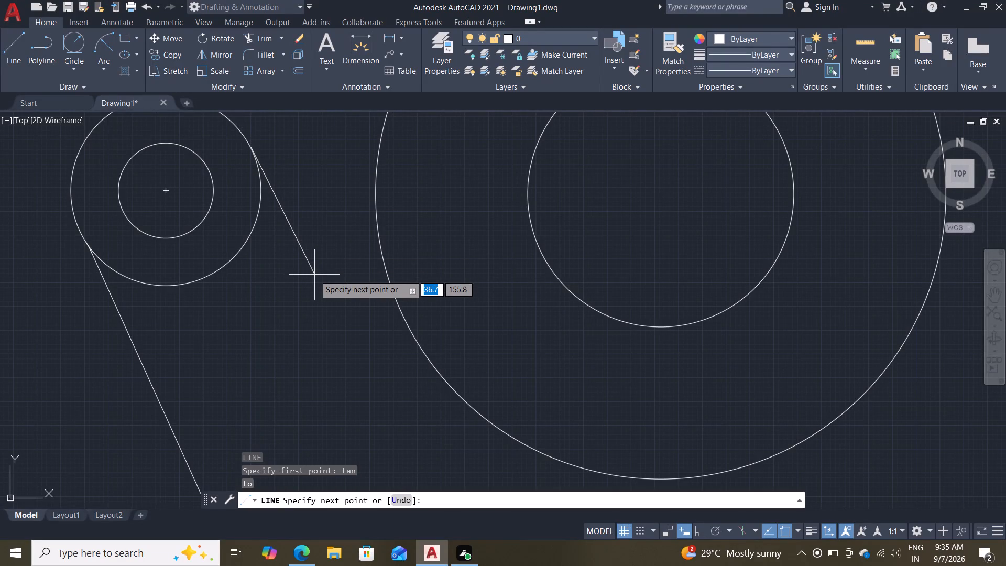
type("tan")
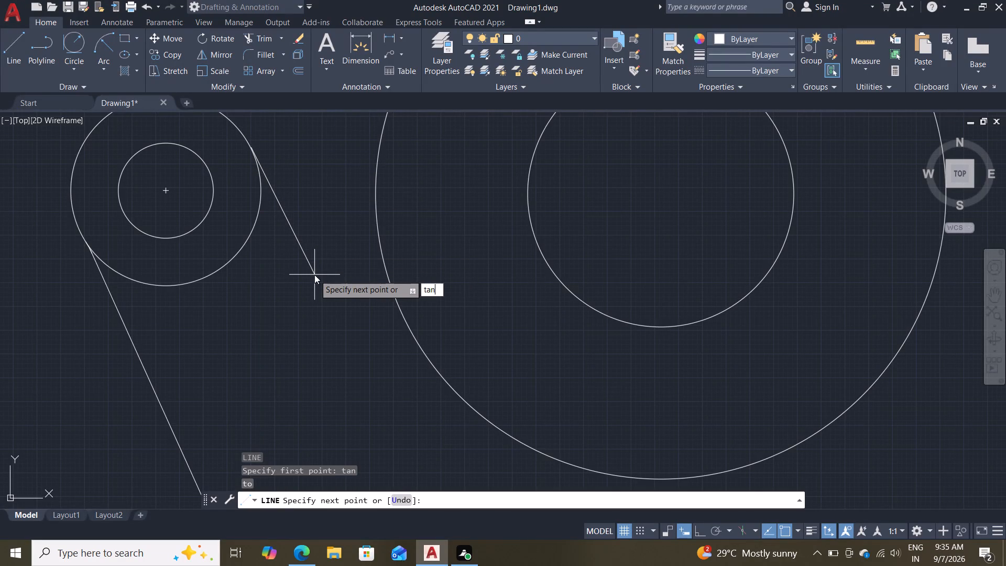
key("Return")
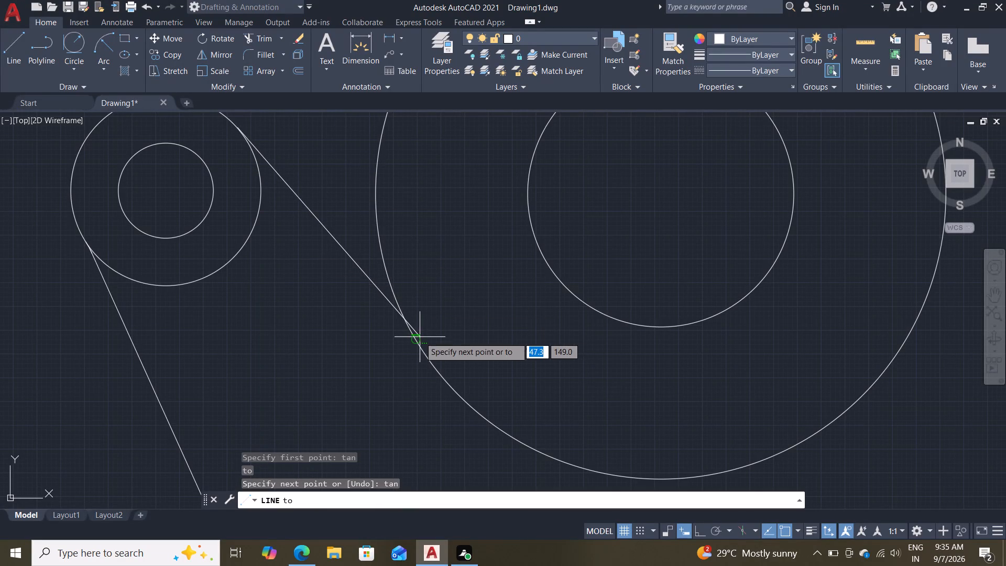
left_click(420, 337)
key("Escape")
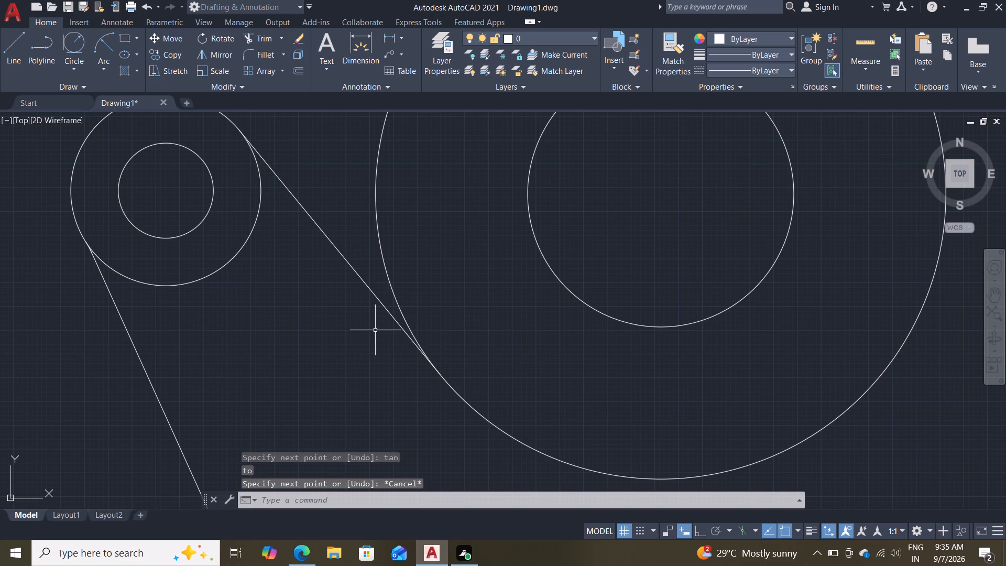
Trim away the outer small circle's lower-right portion between the new tangent line and the left slanted line's blend arc.
left_click(261, 43)
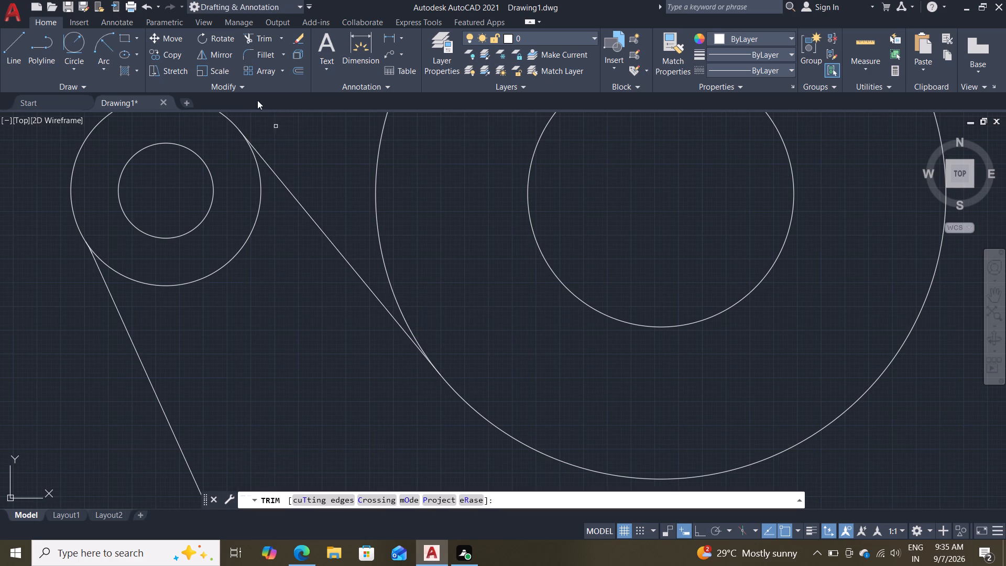
left_click(256, 215)
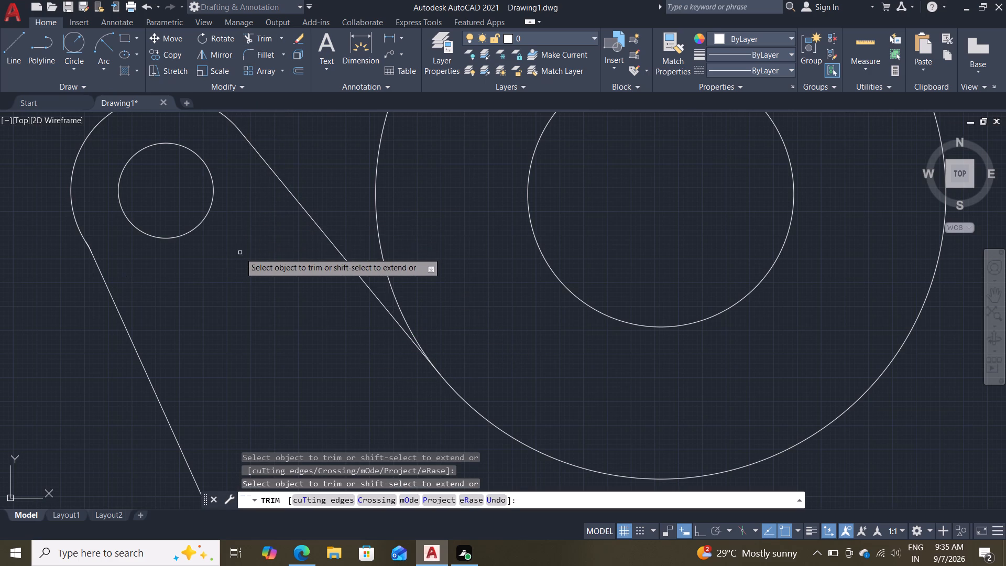
scroll(240, 253, "down", 2)
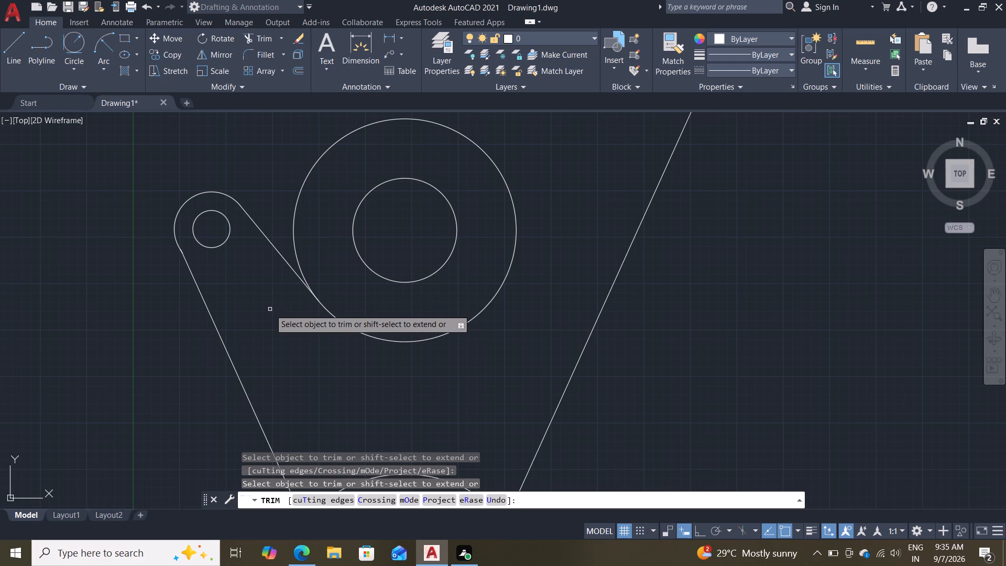
key("Escape")
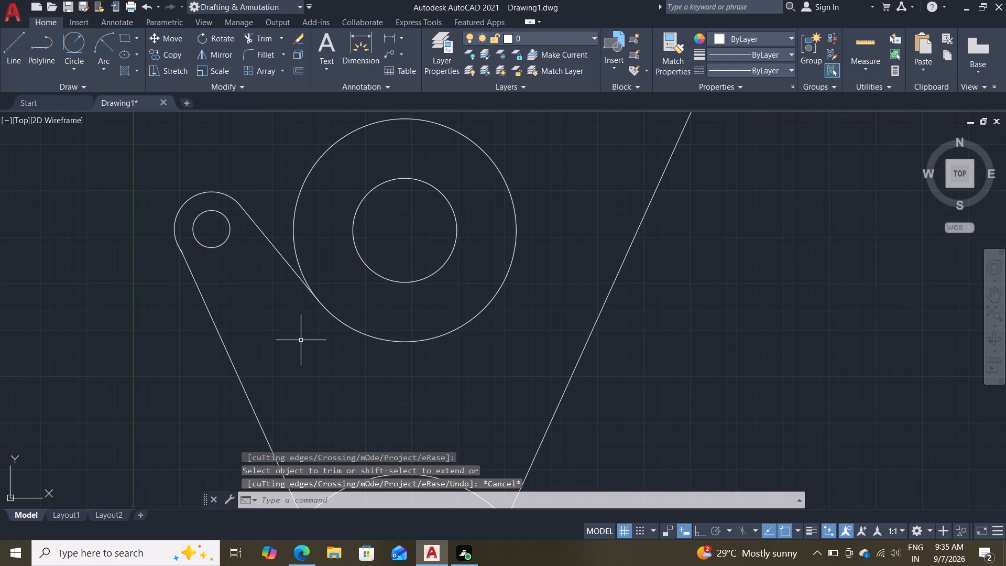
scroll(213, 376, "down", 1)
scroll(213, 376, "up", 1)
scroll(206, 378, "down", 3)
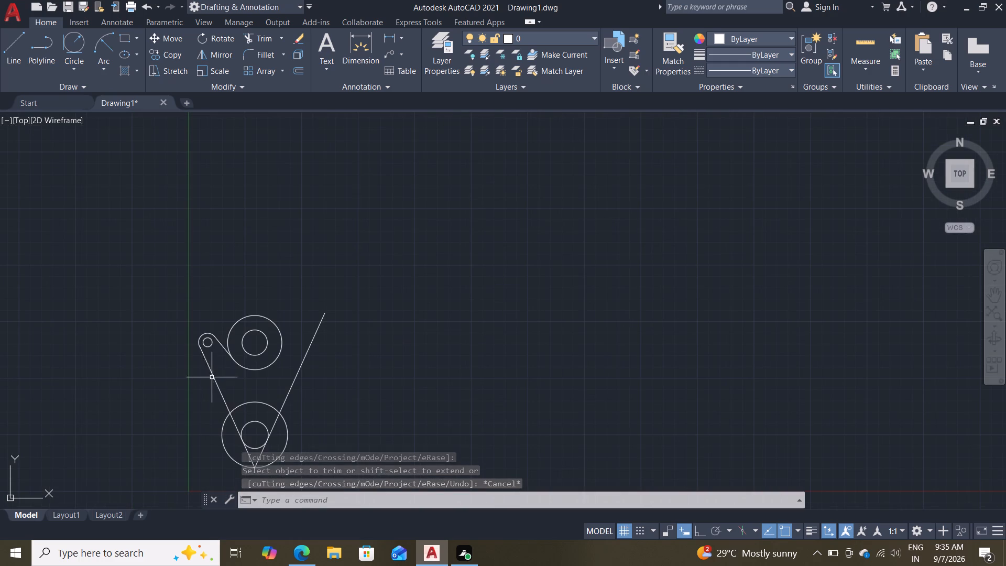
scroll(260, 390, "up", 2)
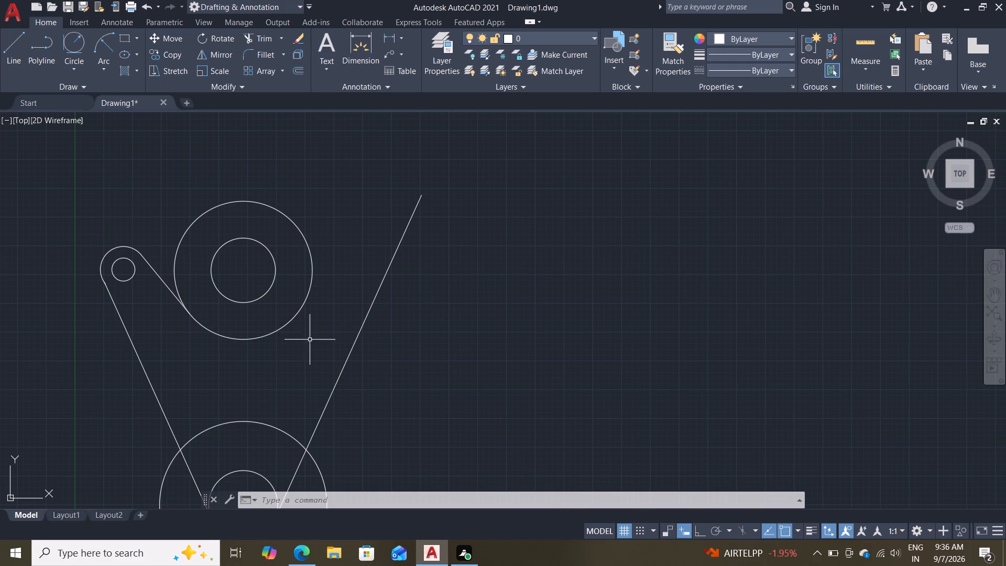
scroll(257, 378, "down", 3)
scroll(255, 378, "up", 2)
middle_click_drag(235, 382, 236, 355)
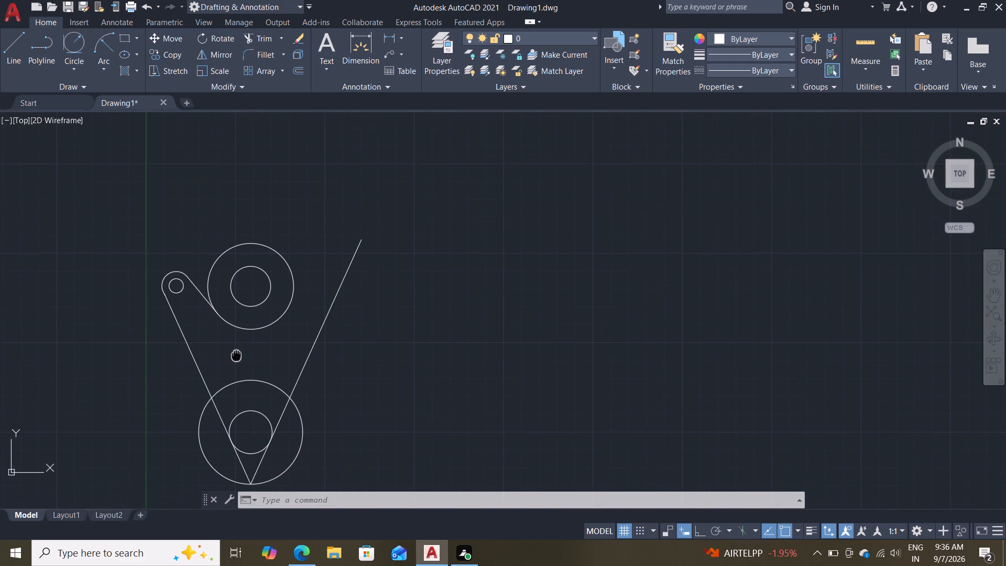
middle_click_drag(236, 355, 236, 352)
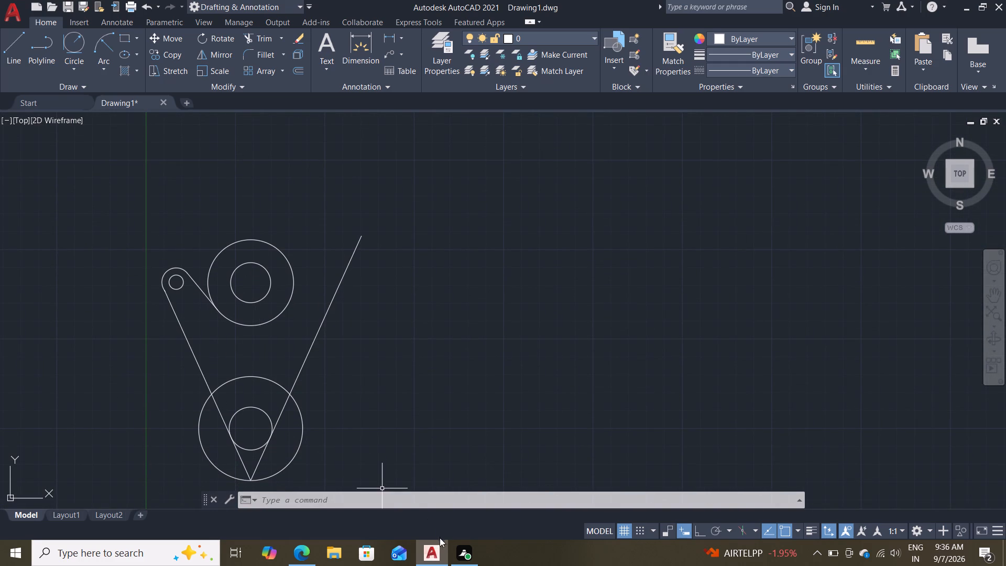
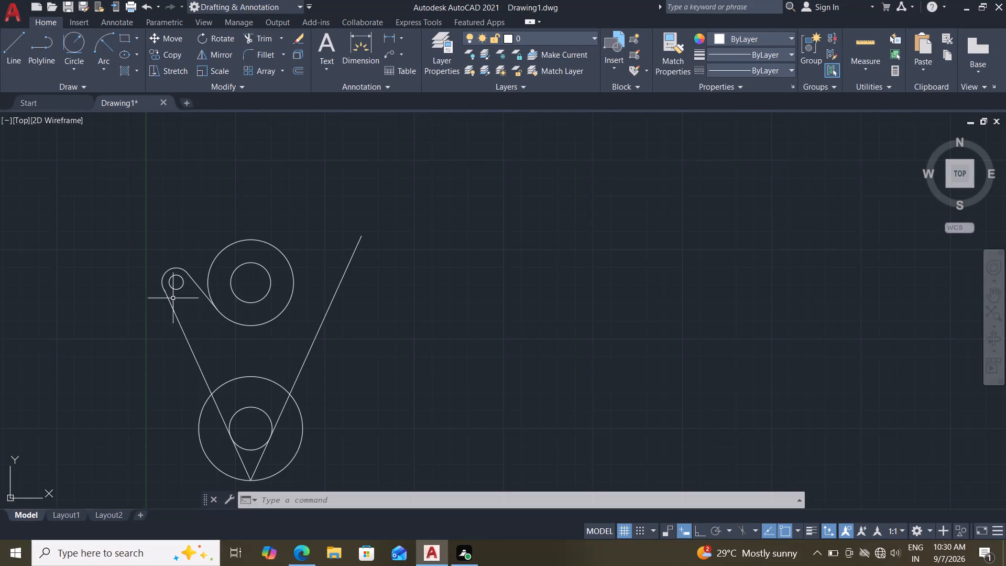
Move the small circle and its outer arc horizontally left with ortho on, from their centre to the small circle's left quadrant.
left_click(161, 279)
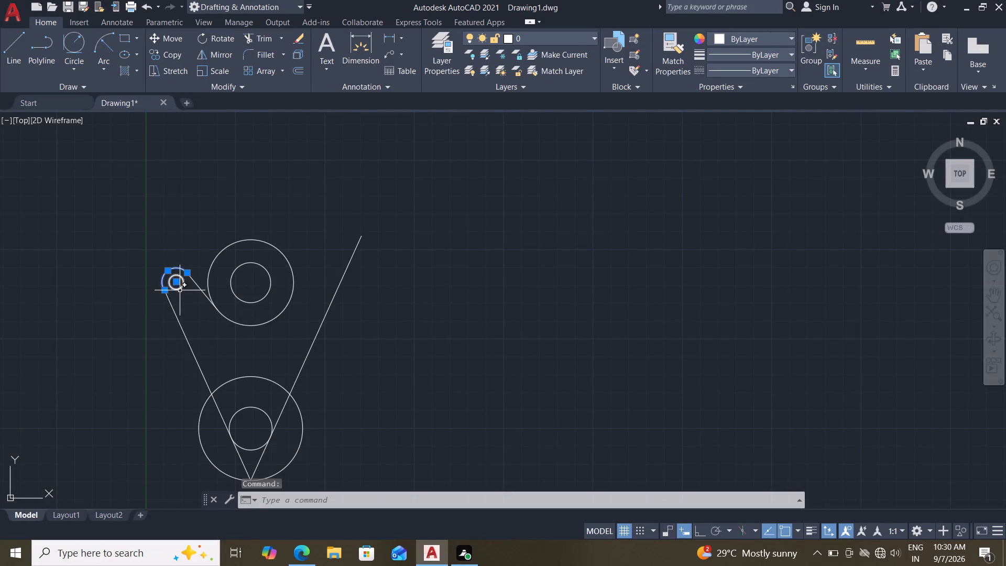
left_click(180, 290)
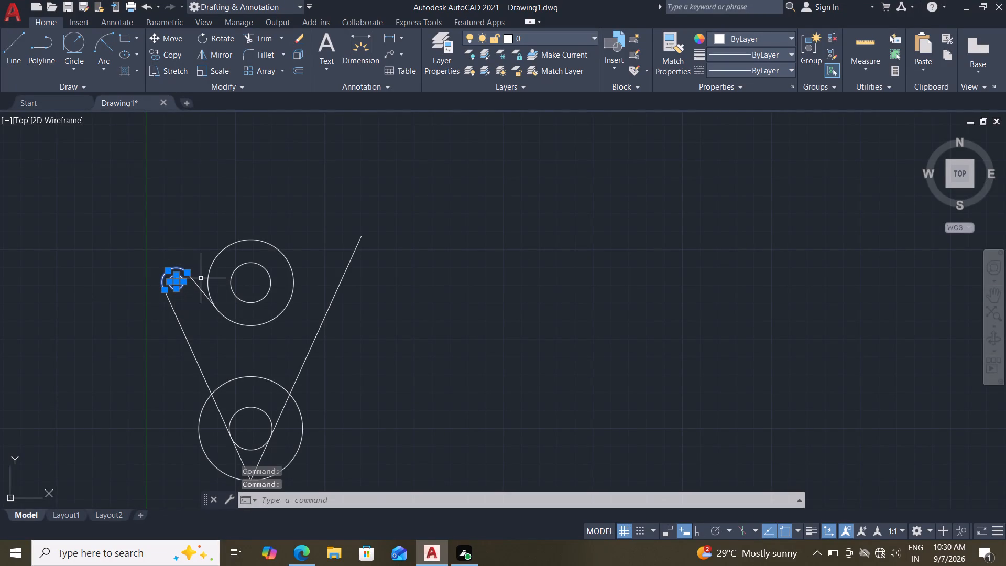
scroll(201, 278, "down", 1, "ctrl")
scroll(201, 278, "up", 1, "ctrl")
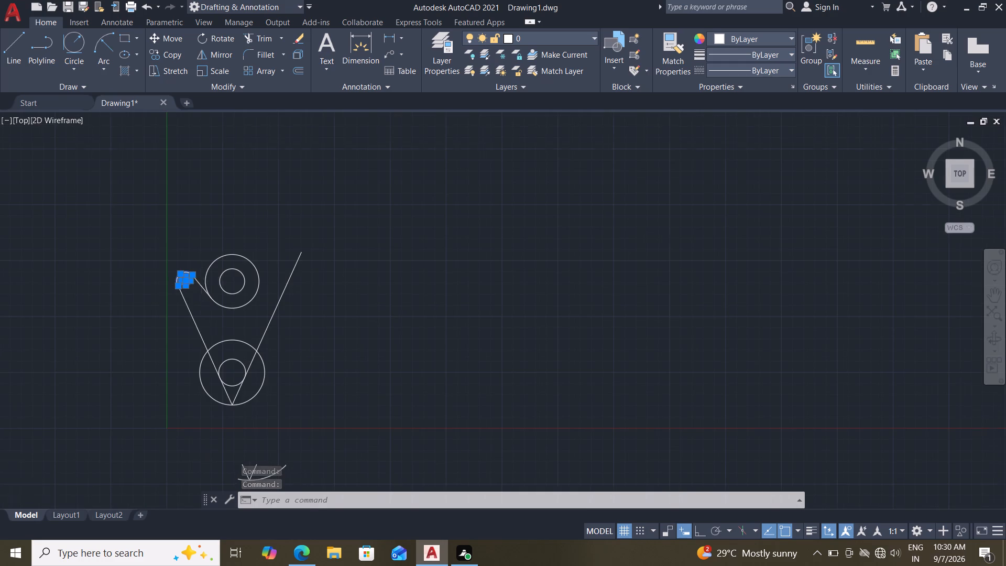
scroll(201, 278, "up", 1, "ctrl")
key("m")
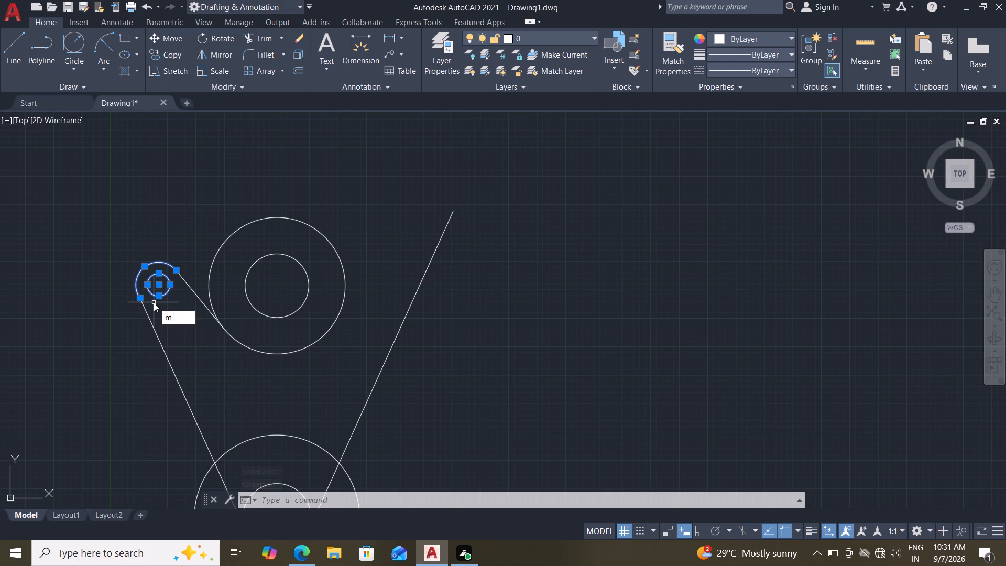
key("Return")
left_click(160, 286)
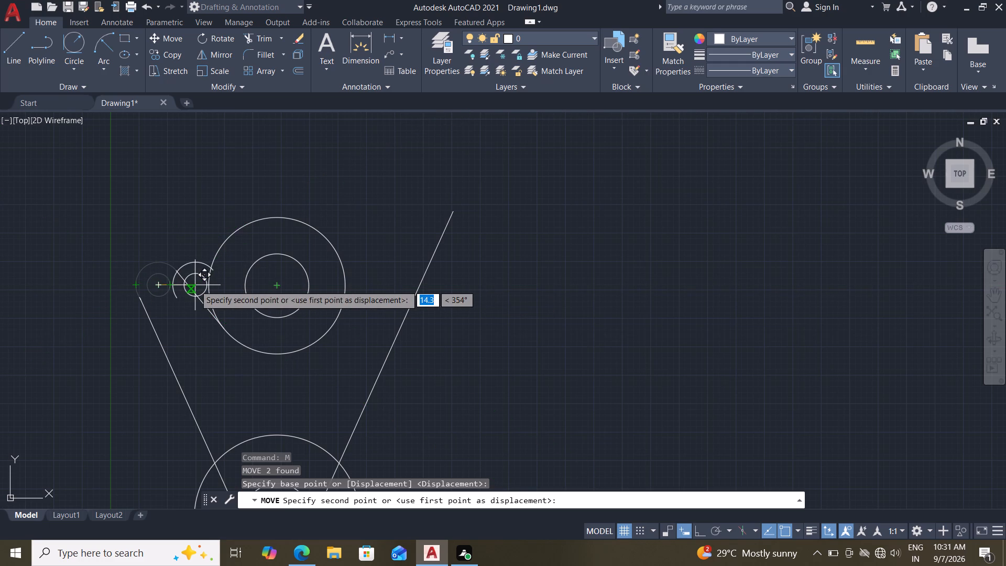
key("F8")
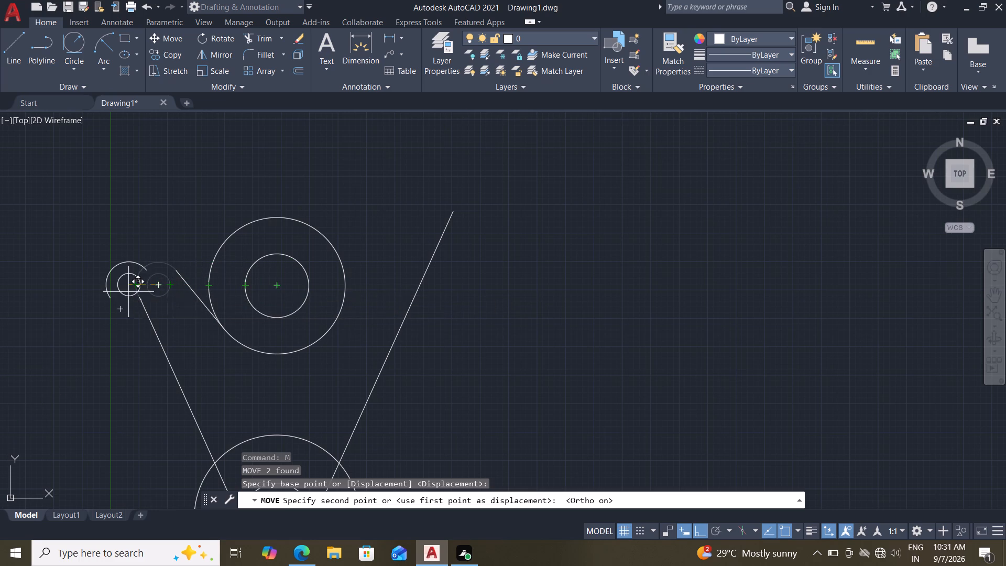
left_click(150, 291)
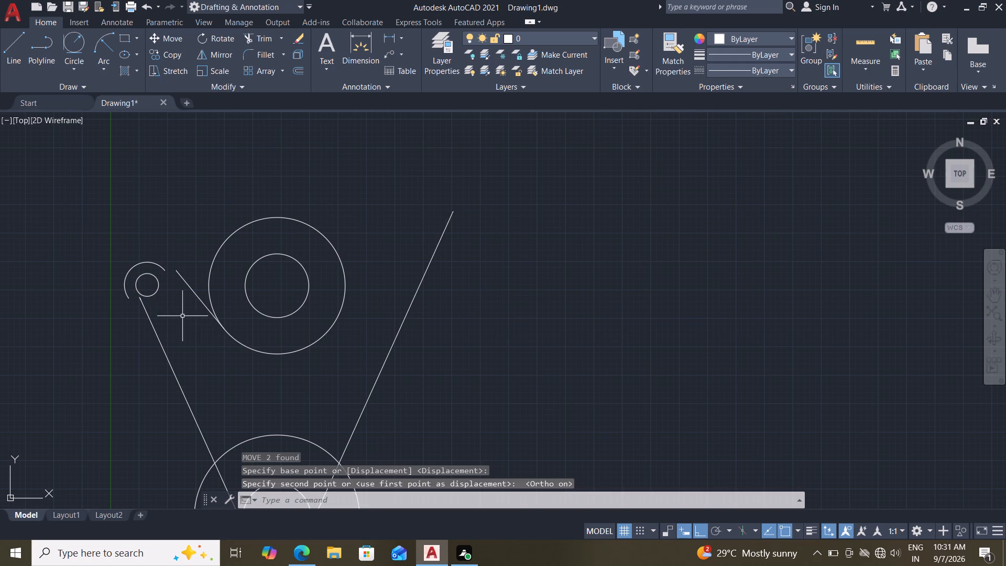
left_click(187, 289)
left_click(187, 289)
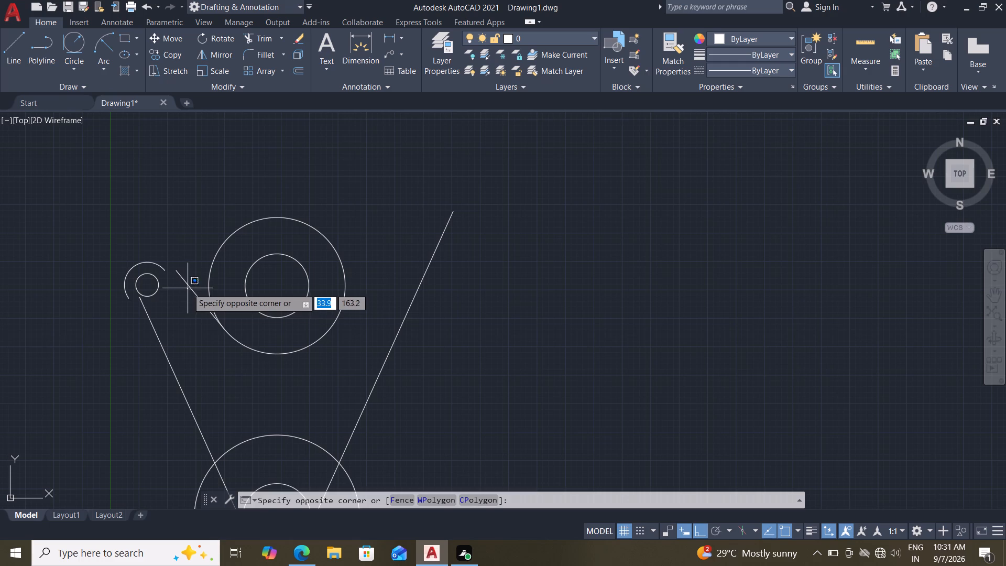
left_click(188, 288)
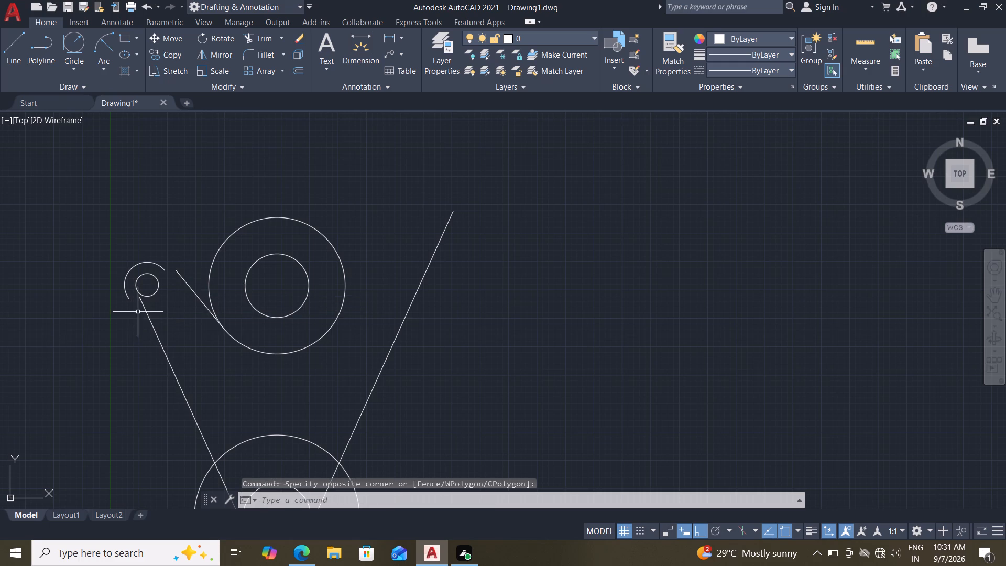
Draw a horizontal line from the centre of the upper large circles leftward past the small circle and its outer arc.
left_click(9, 50)
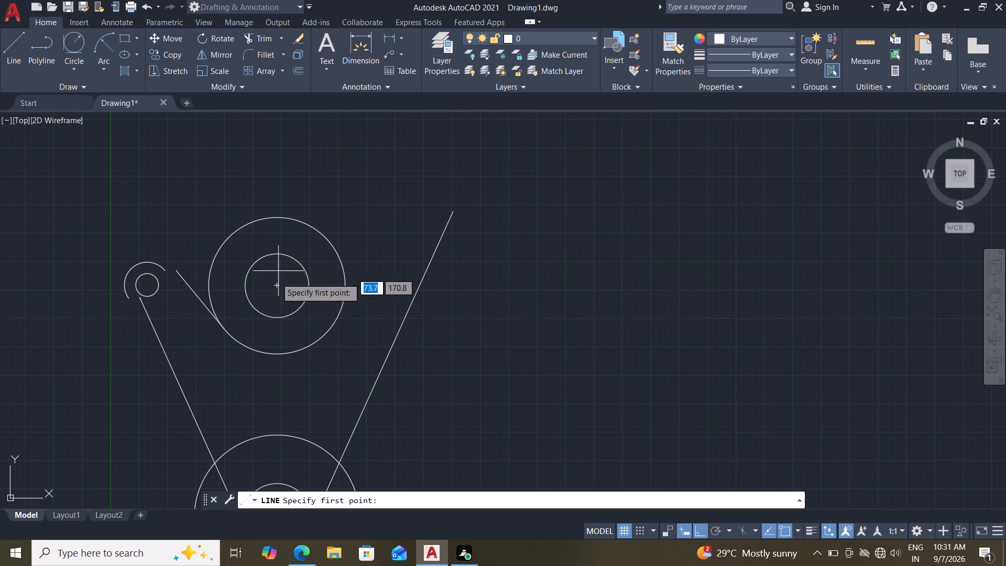
left_click(273, 288)
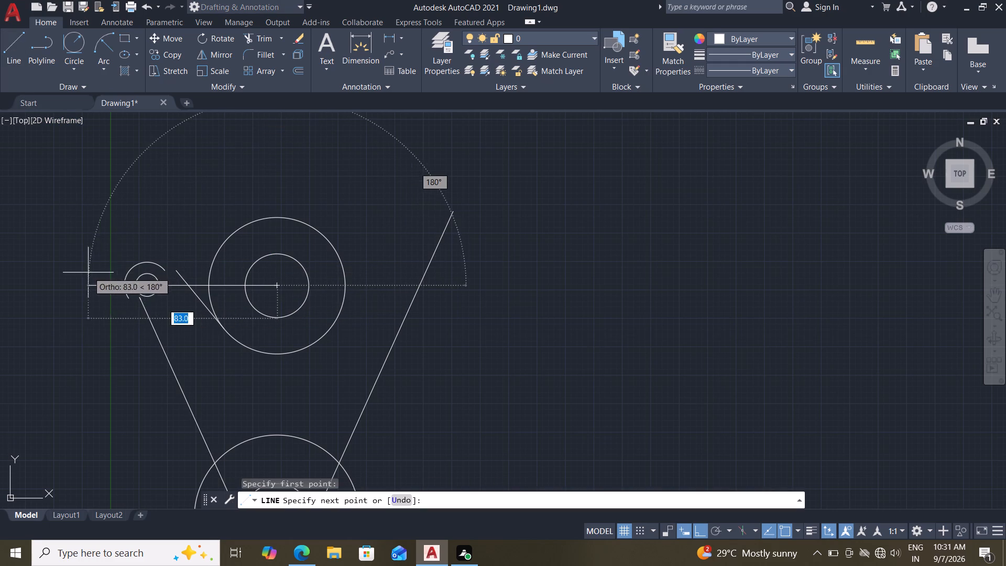
left_click(111, 295)
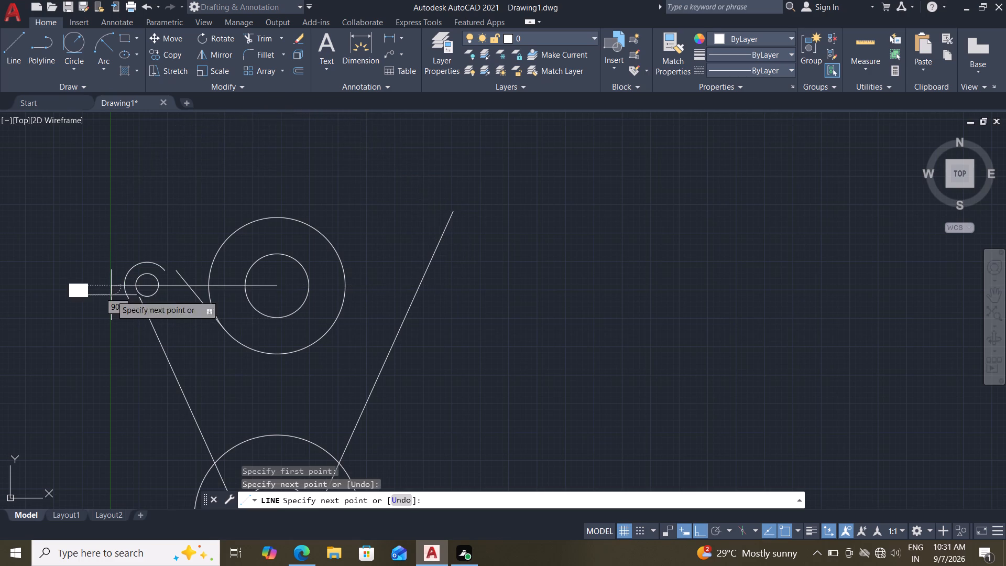
key("Escape")
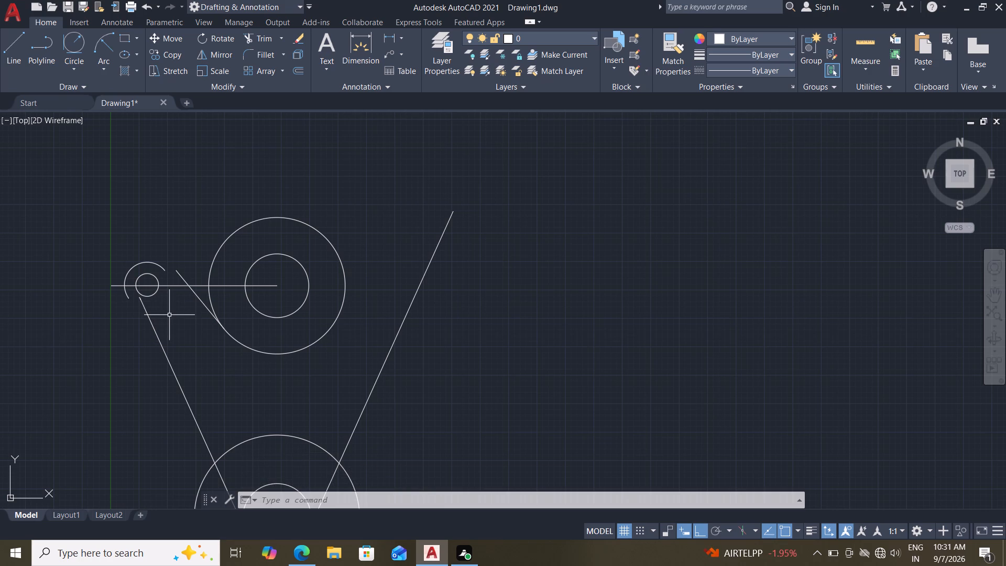
Delete the old tangent line that ends on the upper large outer circle's lower-left side.
left_click(193, 293)
key("Delete")
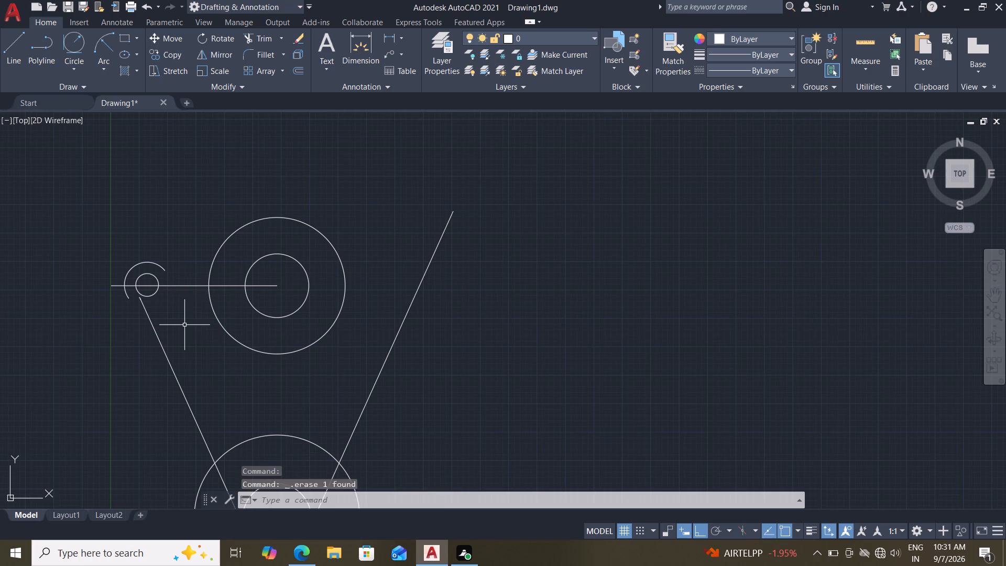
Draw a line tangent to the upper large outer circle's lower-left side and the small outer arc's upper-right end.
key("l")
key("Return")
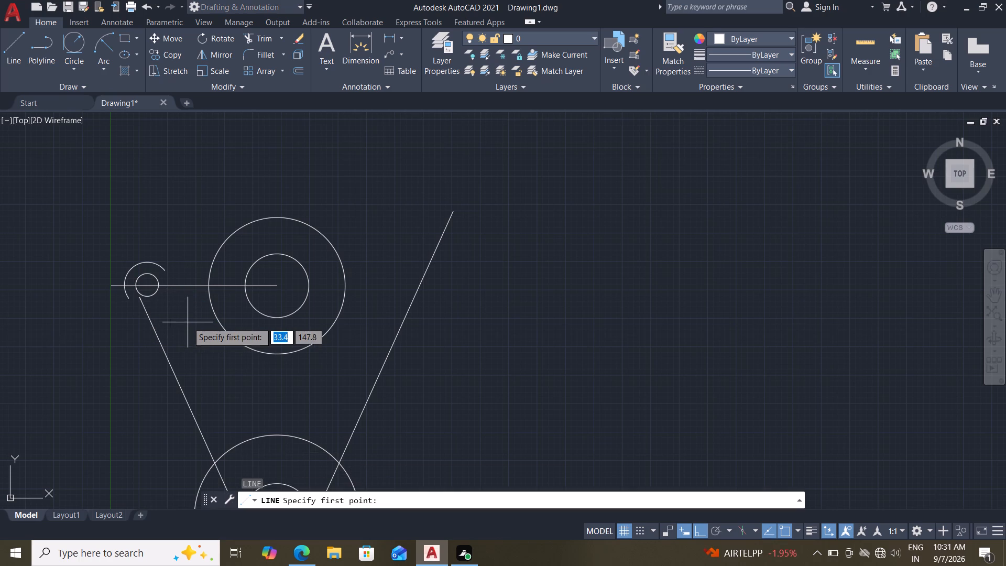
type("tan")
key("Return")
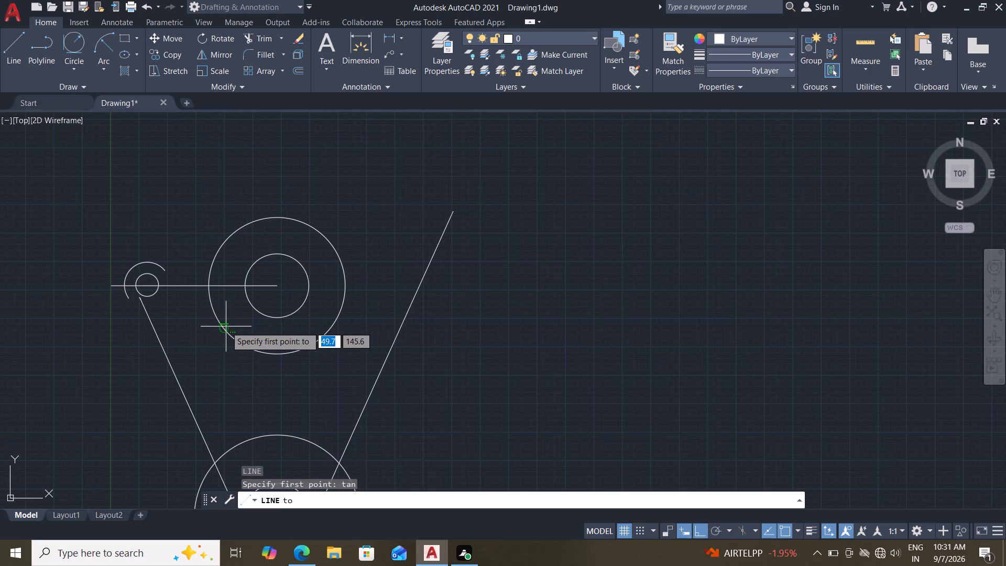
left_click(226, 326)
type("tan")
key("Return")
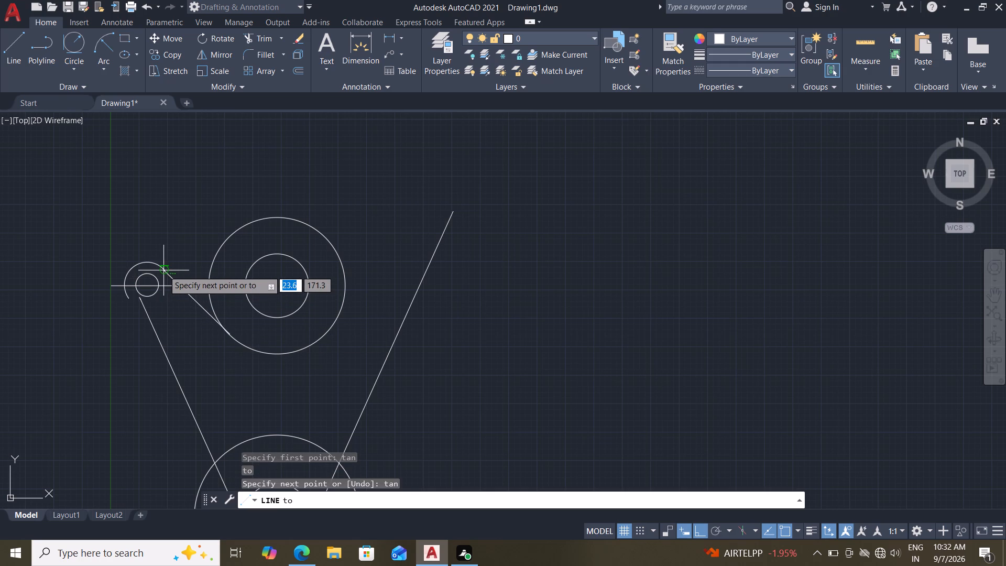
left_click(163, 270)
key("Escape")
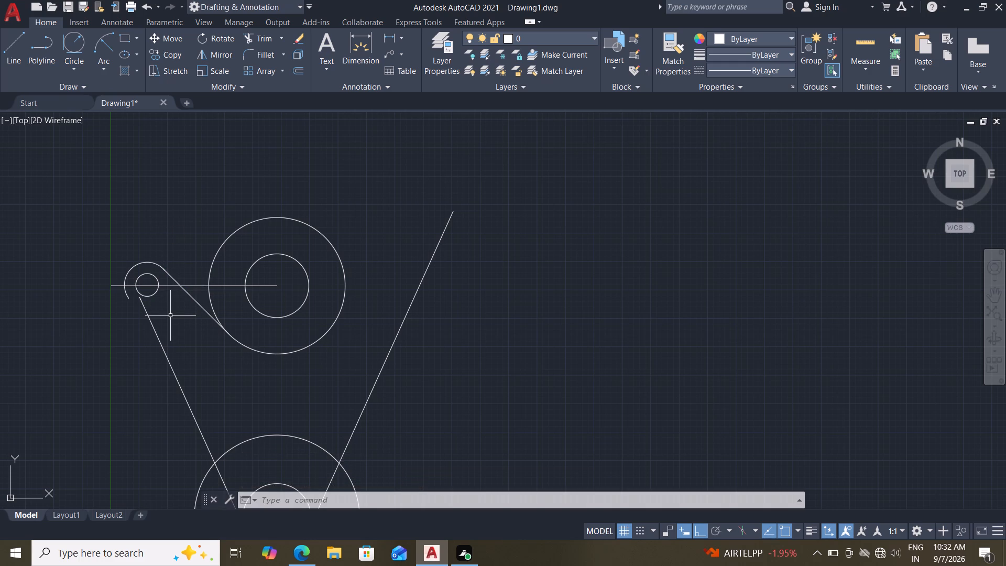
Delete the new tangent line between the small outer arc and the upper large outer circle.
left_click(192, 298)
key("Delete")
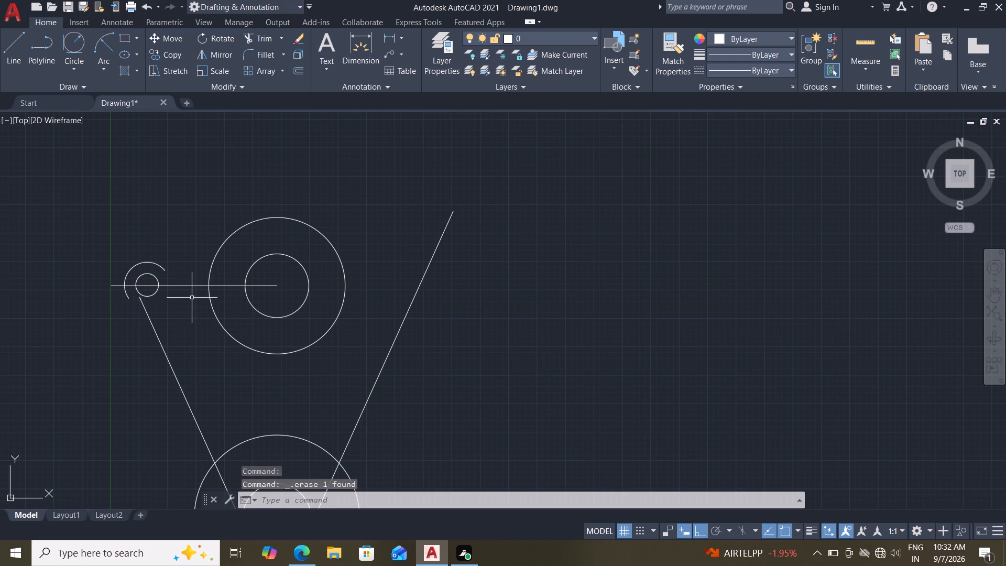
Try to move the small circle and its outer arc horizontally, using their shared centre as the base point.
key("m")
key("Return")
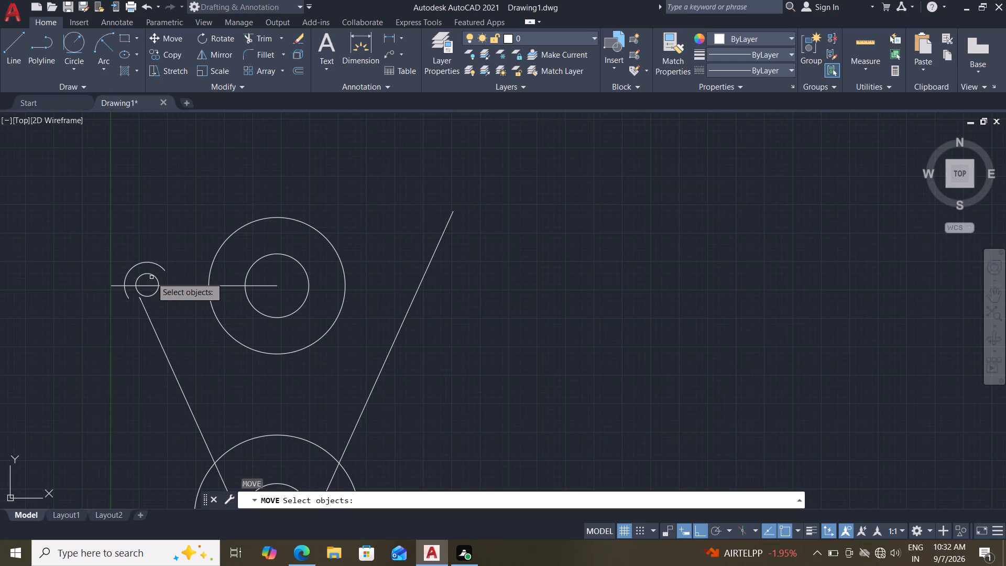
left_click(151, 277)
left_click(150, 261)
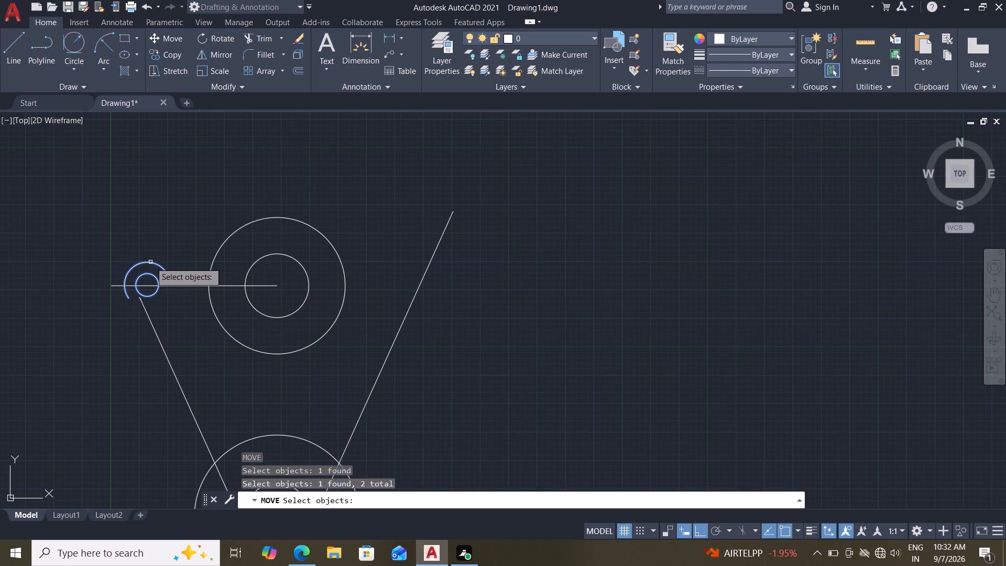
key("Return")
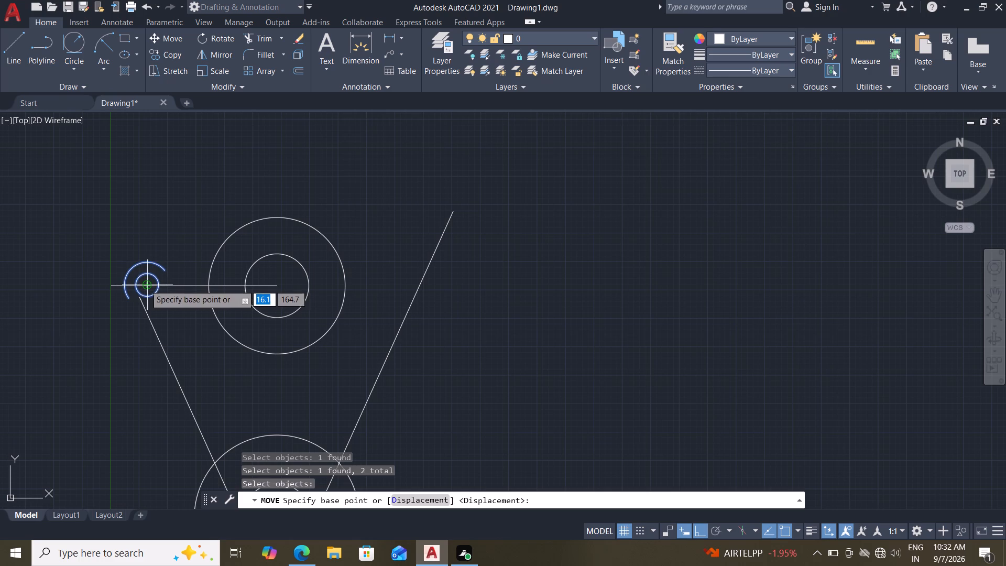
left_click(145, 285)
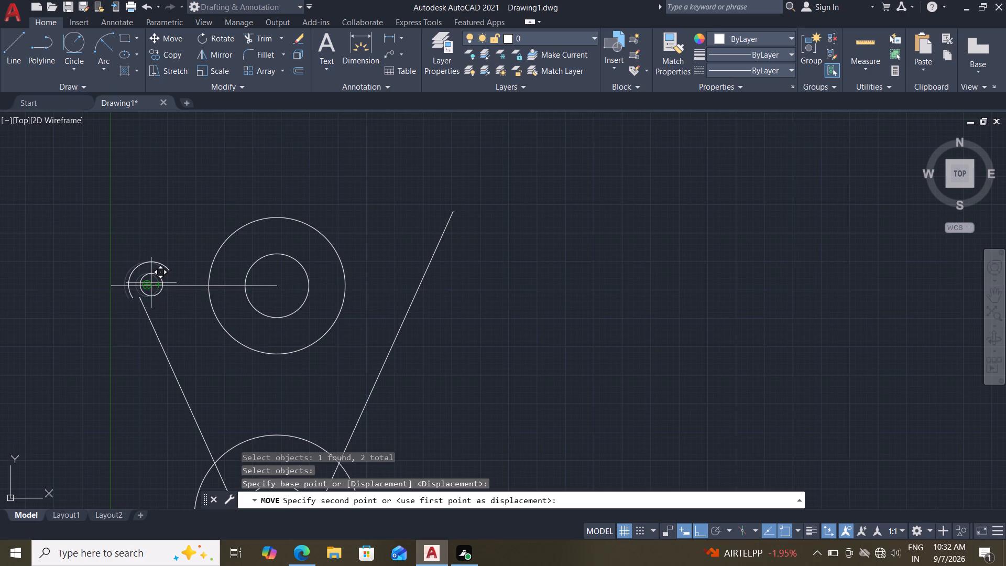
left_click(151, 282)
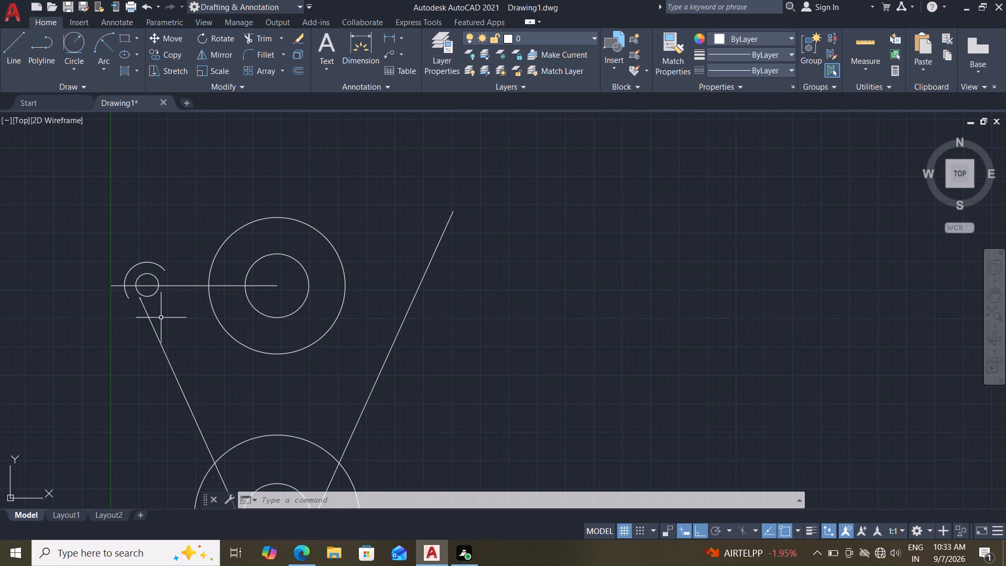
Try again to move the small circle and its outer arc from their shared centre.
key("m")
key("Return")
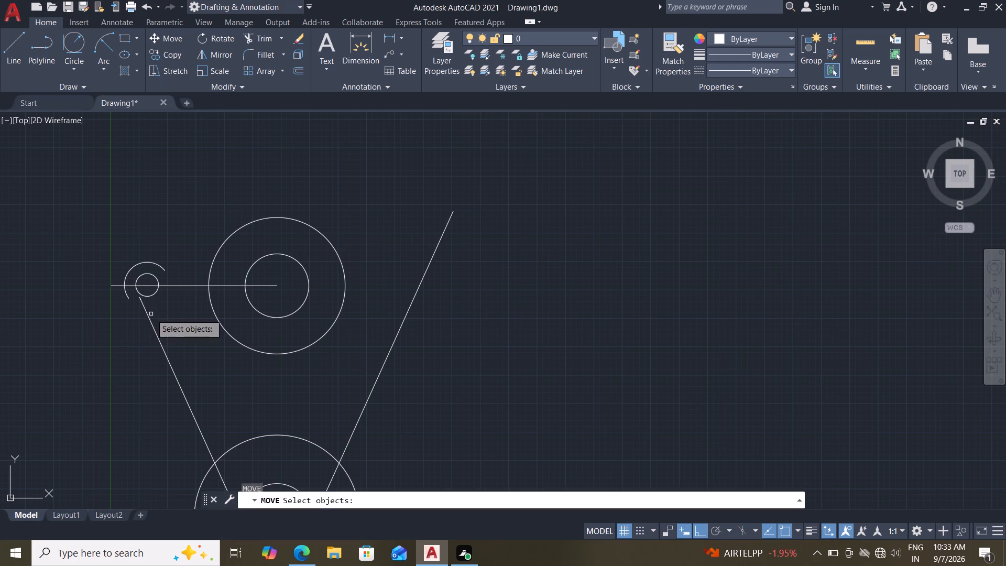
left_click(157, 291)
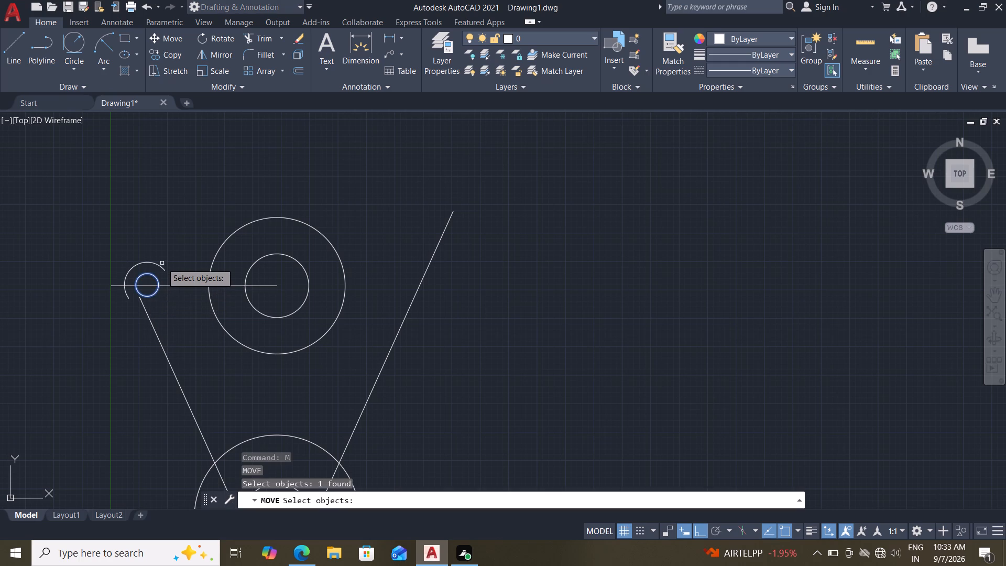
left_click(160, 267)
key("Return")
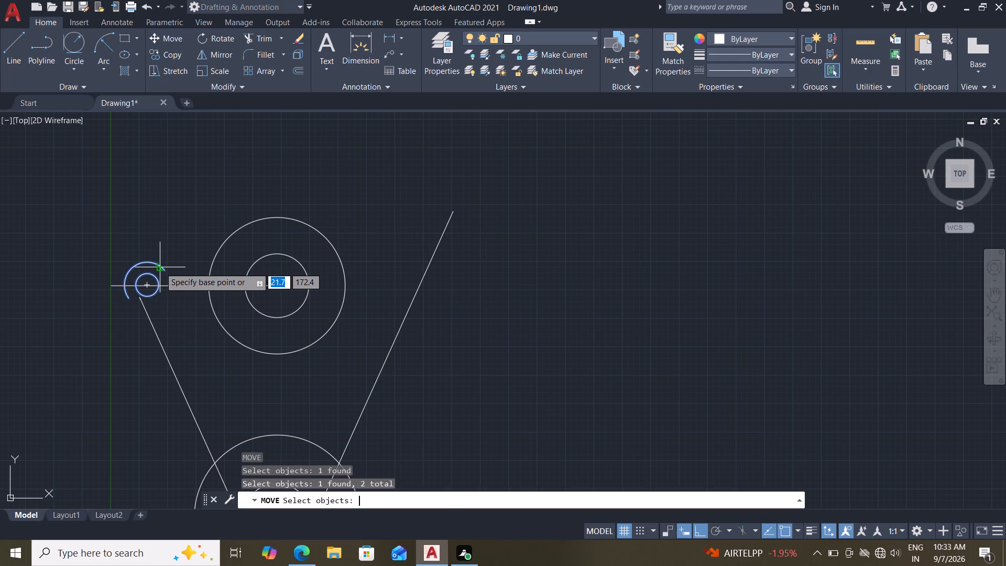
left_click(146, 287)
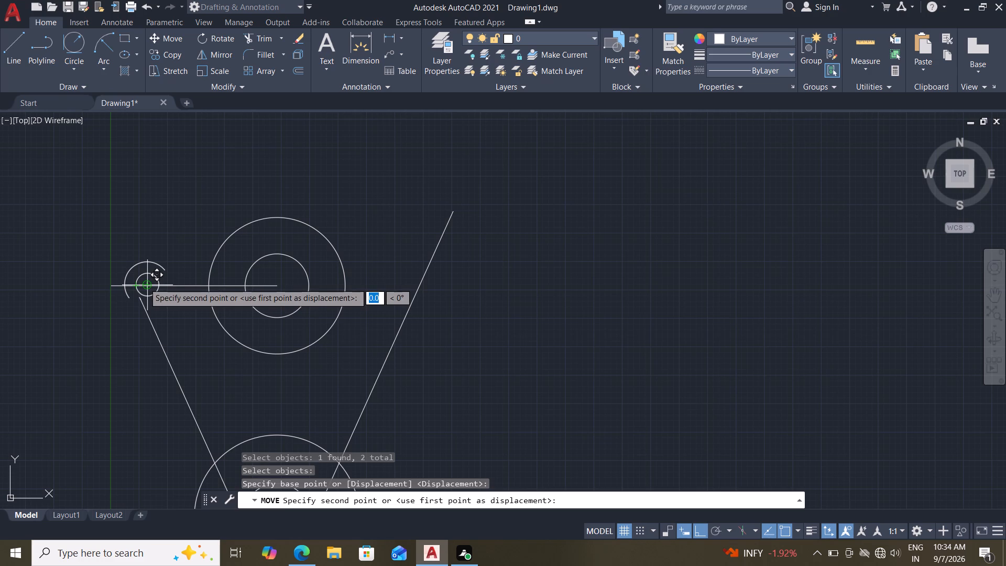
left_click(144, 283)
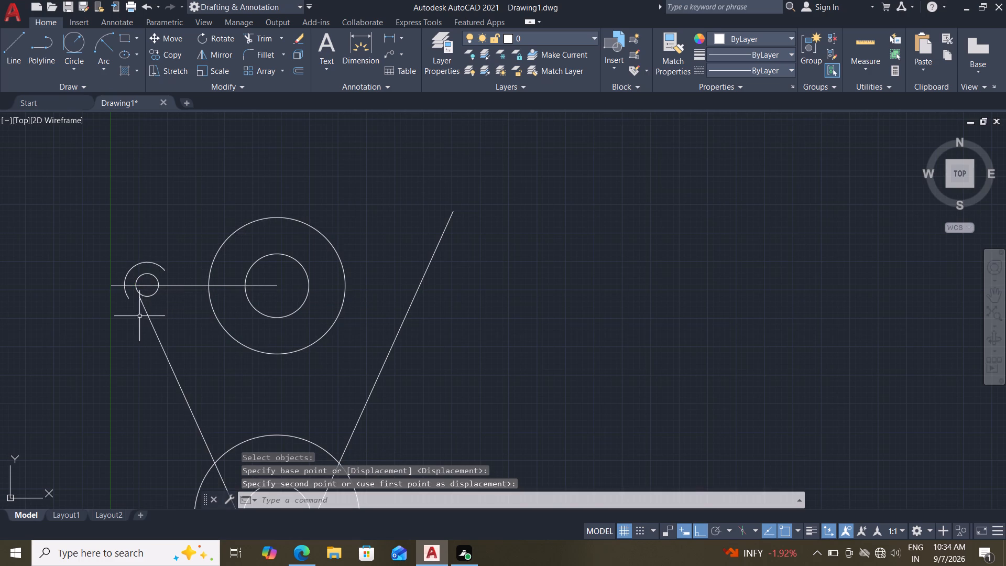
Draw a circle of radius 10 tangent to the left slanted line and the small outer arc's lower-left end.
left_click(75, 58)
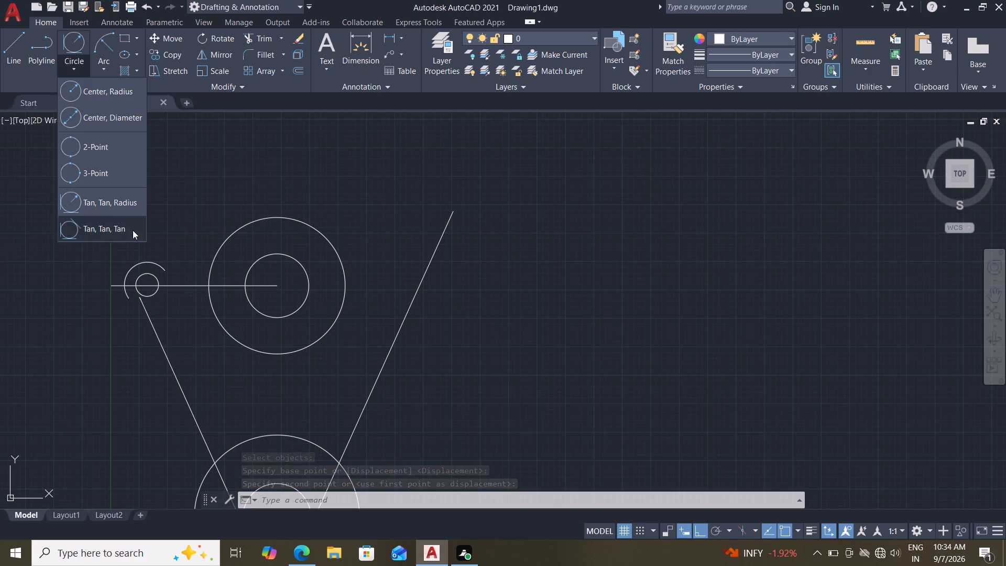
left_click(108, 202)
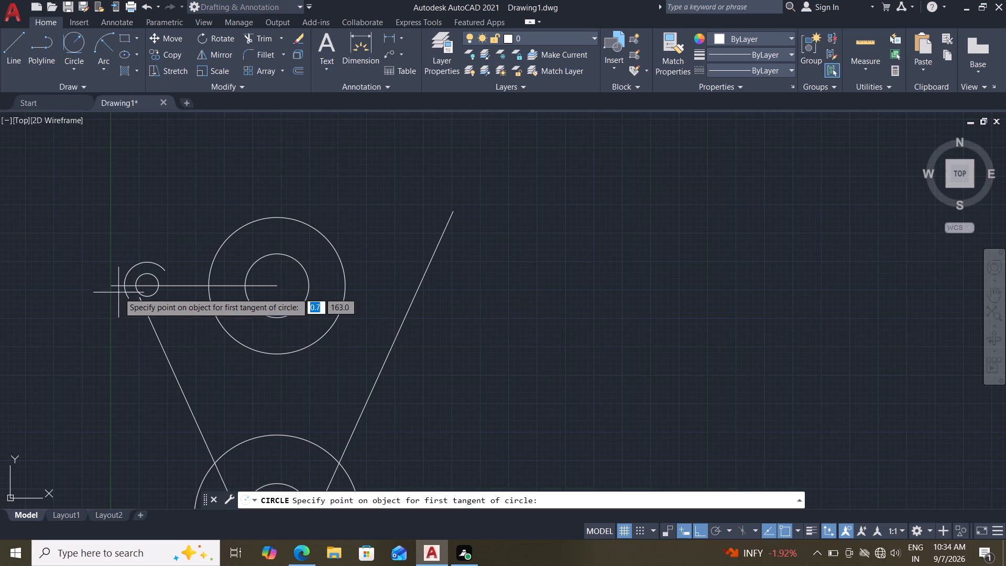
left_click(151, 308)
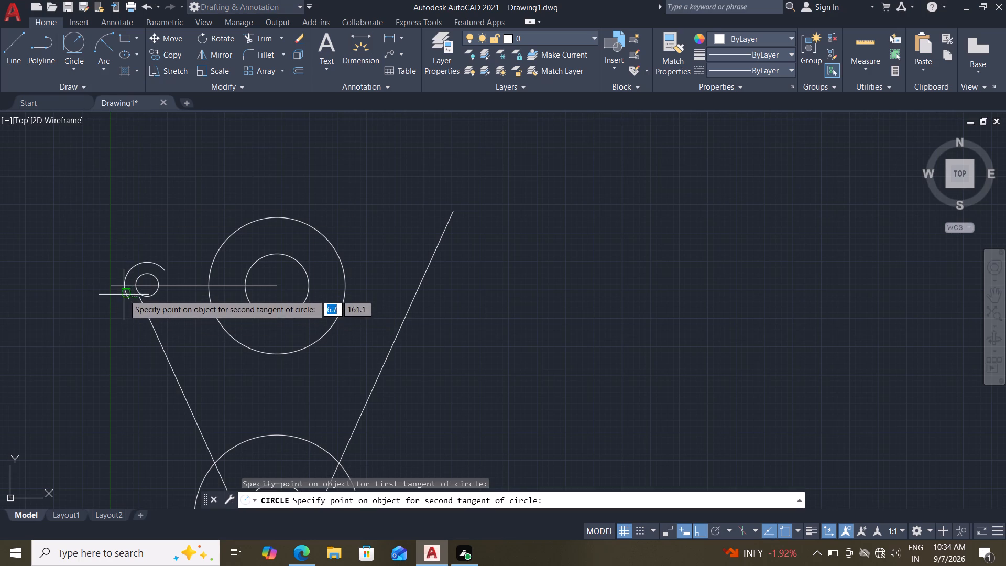
left_click(124, 295)
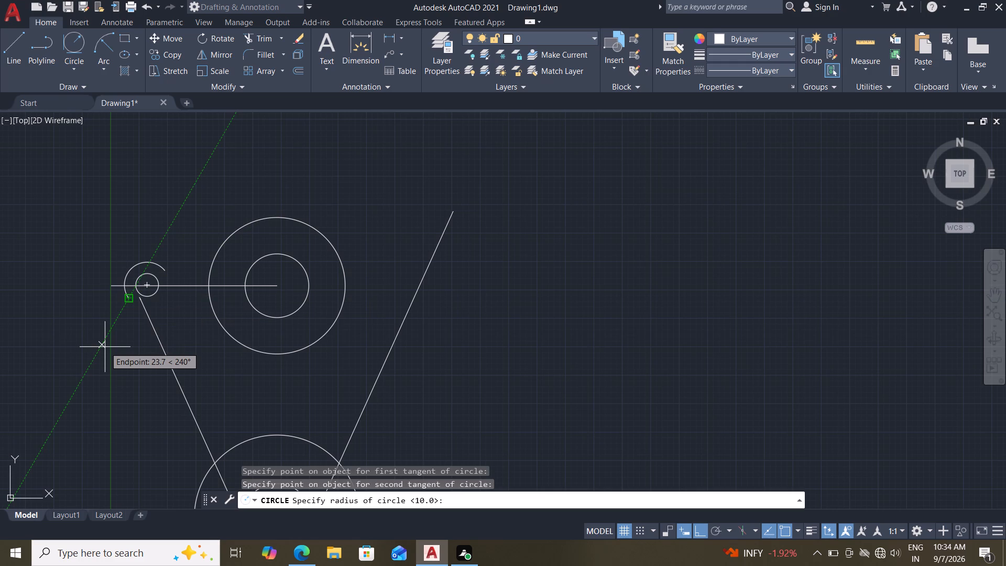
type("10")
key("Return")
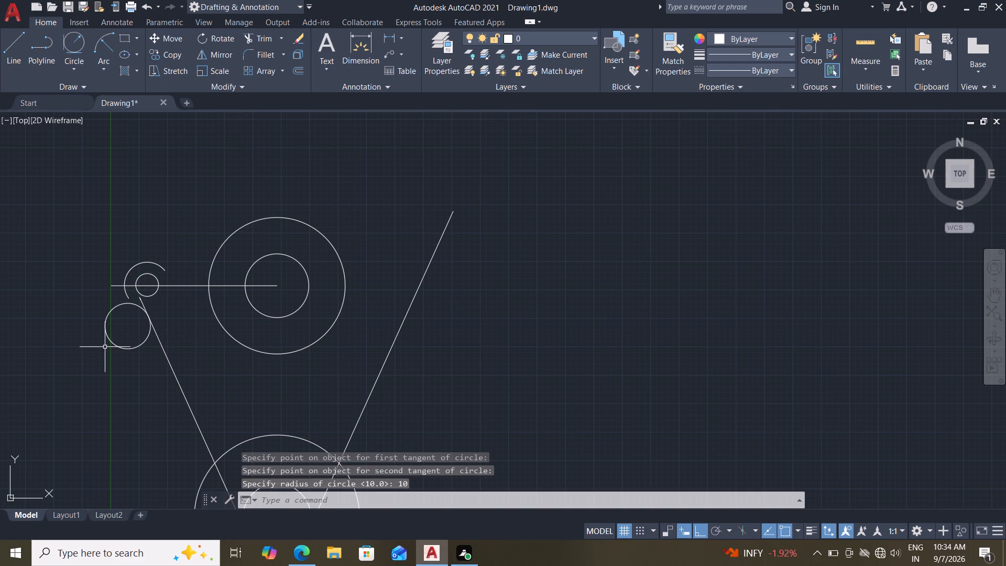
scroll(140, 310, "down", 2, "ctrl")
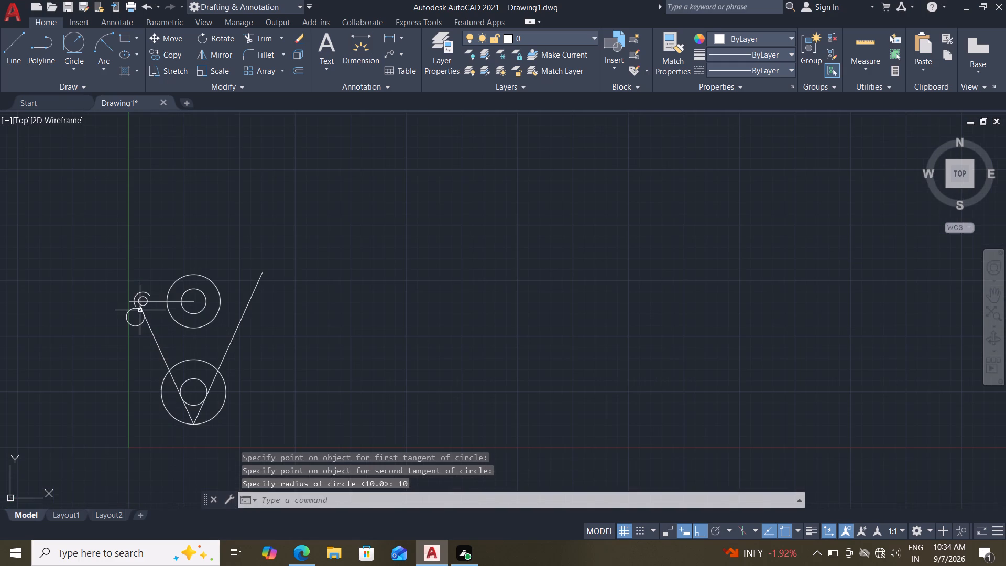
Extend the lower-left end of the small outer arc to meet the new radius 10 circle.
scroll(140, 310, "up", 5, "ctrl")
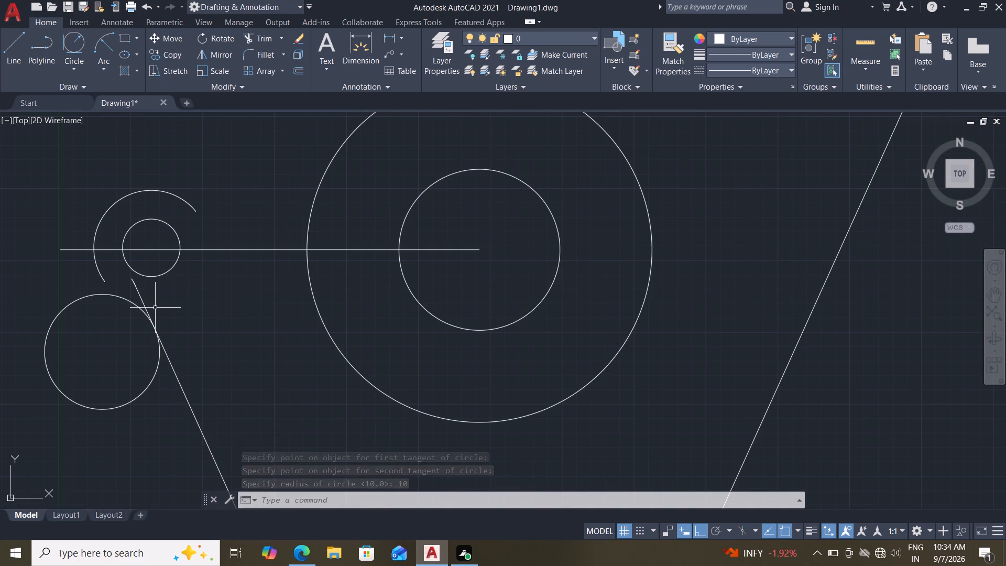
type("ex")
key("Return")
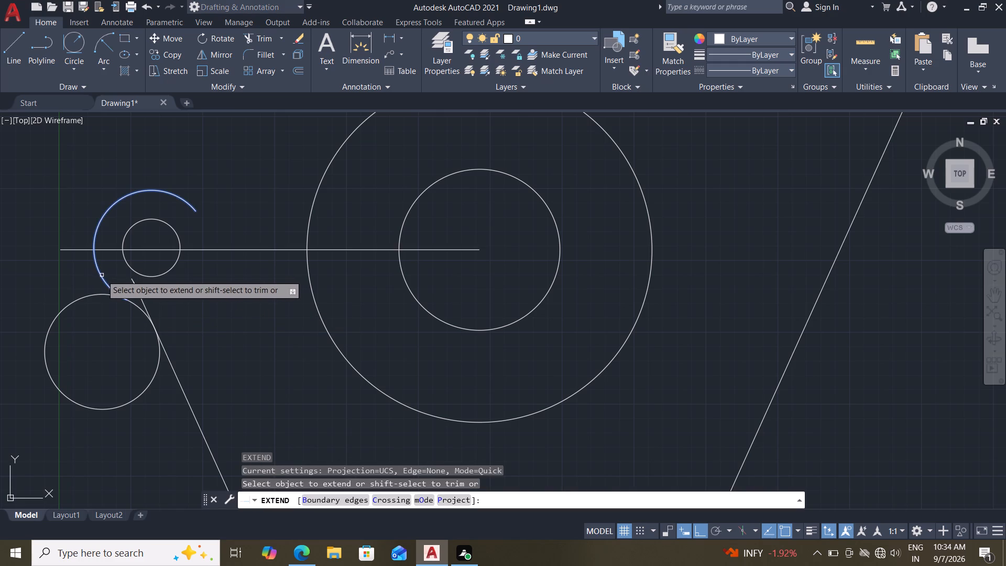
left_click(102, 275)
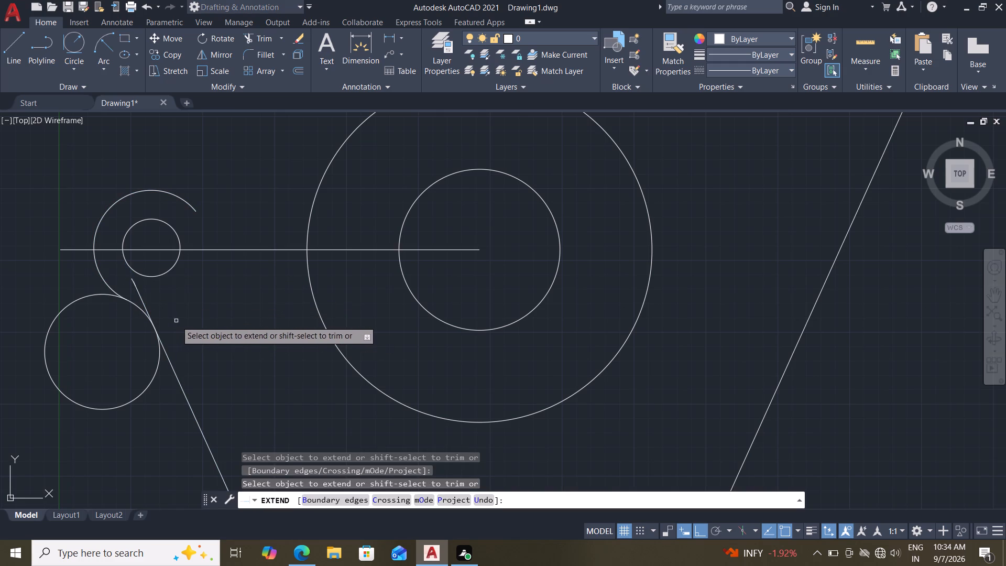
key("Escape")
key("Escape")
Trim the left slanted line's upper end above the tangent circle, removing the short leftover piece as well.
type("tr")
key("Return")
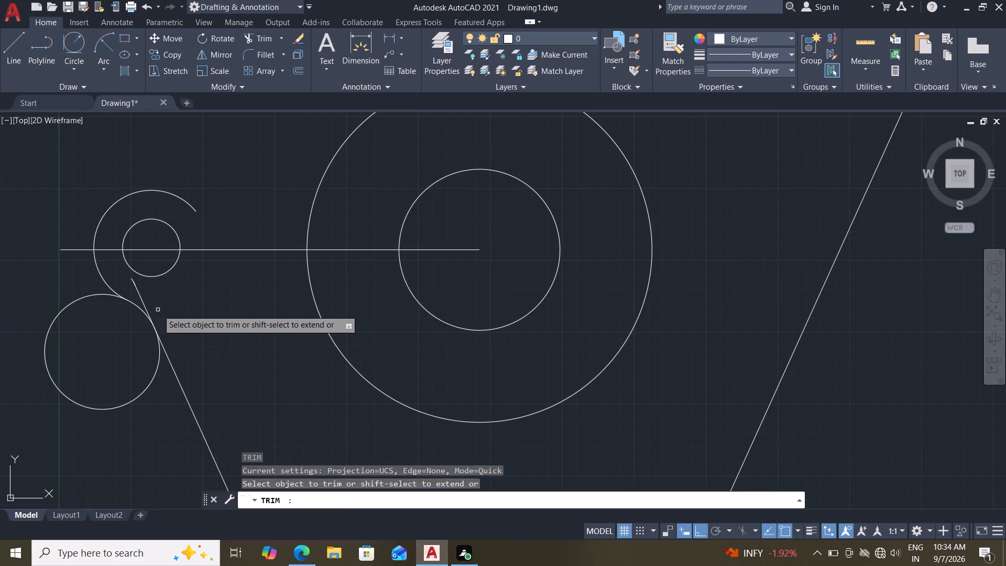
left_click(139, 292)
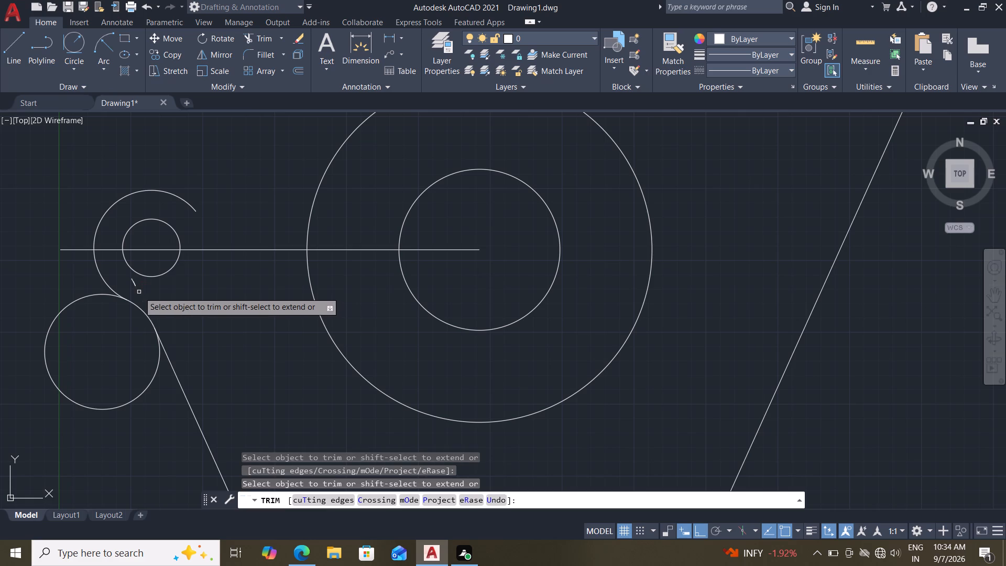
left_click(133, 280)
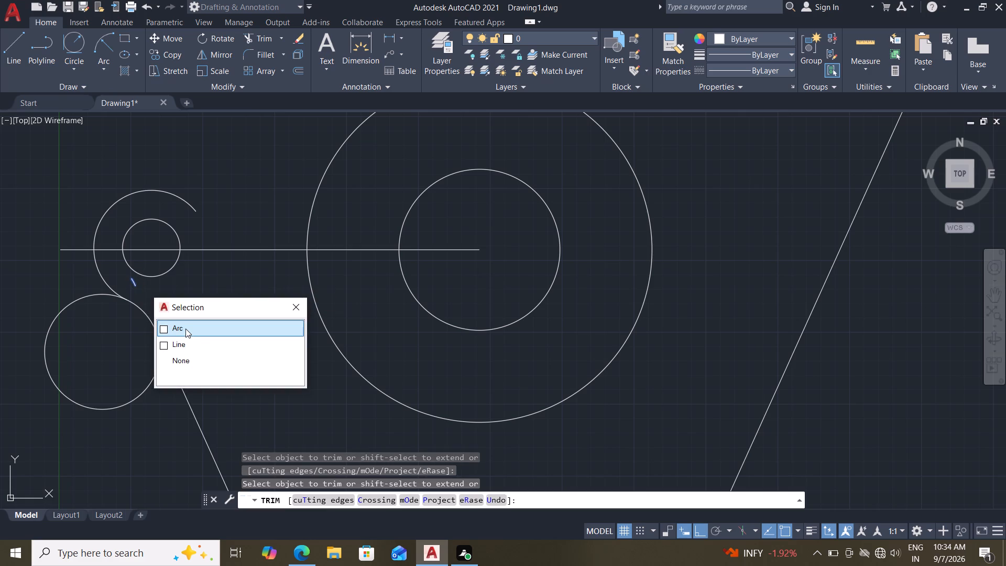
left_click(185, 329)
left_click(135, 285)
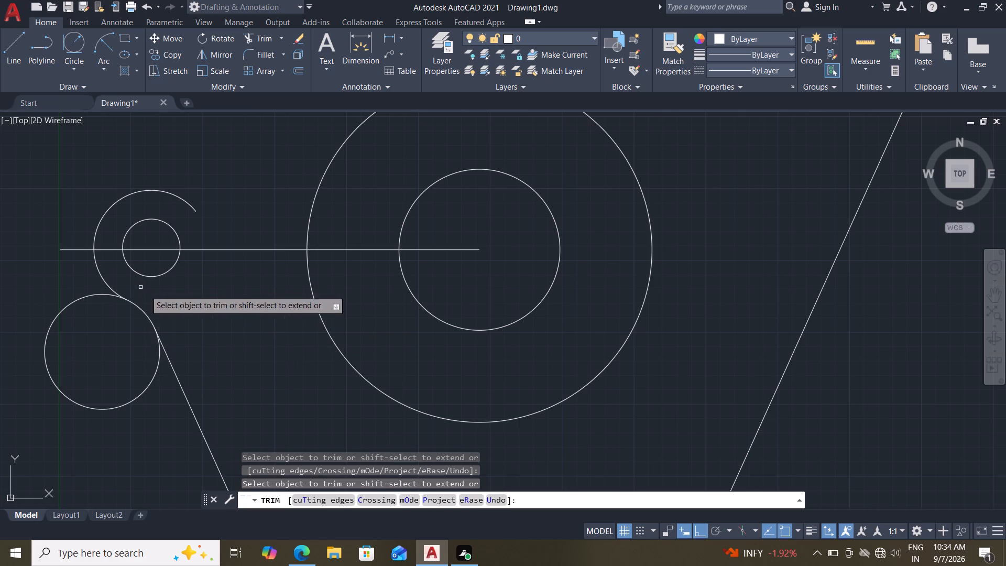
key("Escape")
Trim the radius 10 circle down to the short blend between the small outer arc and the left slanted line.
type("tr")
key("Return")
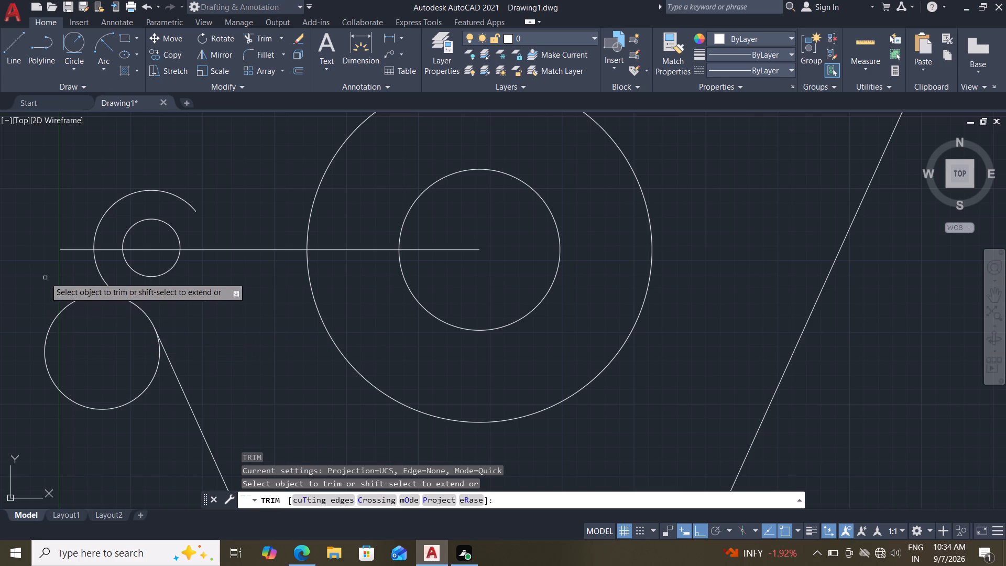
left_click(45, 274)
left_click(129, 394)
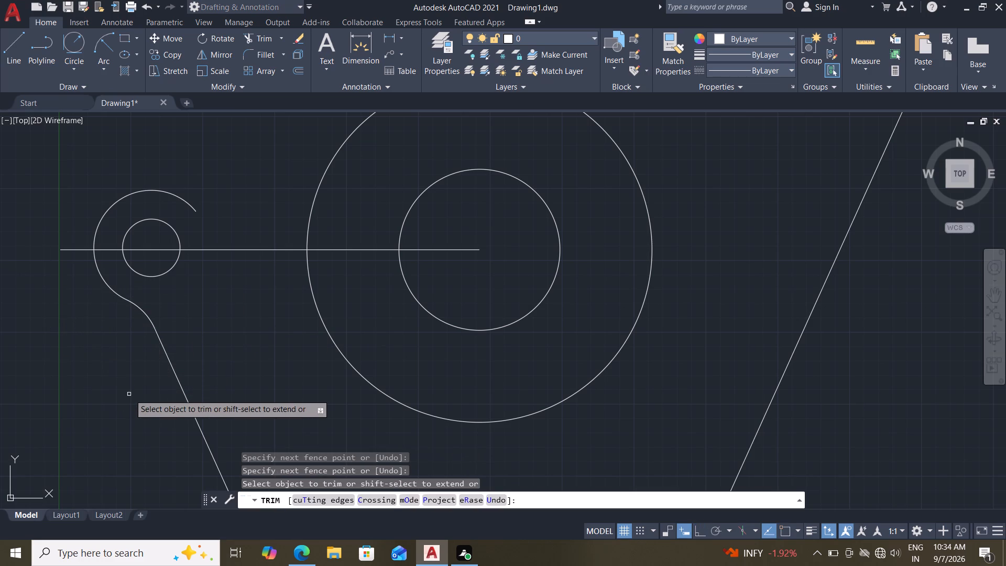
key("Escape")
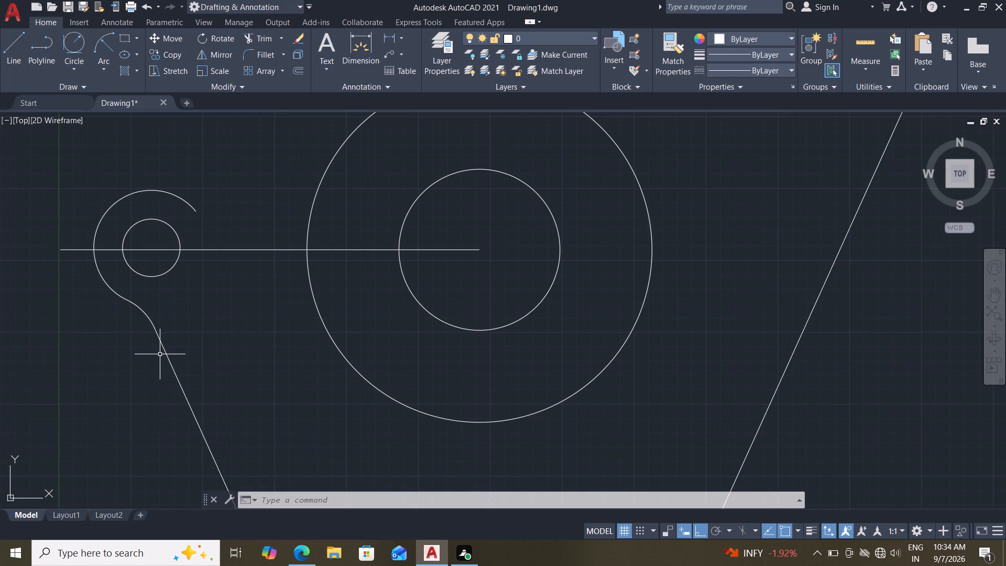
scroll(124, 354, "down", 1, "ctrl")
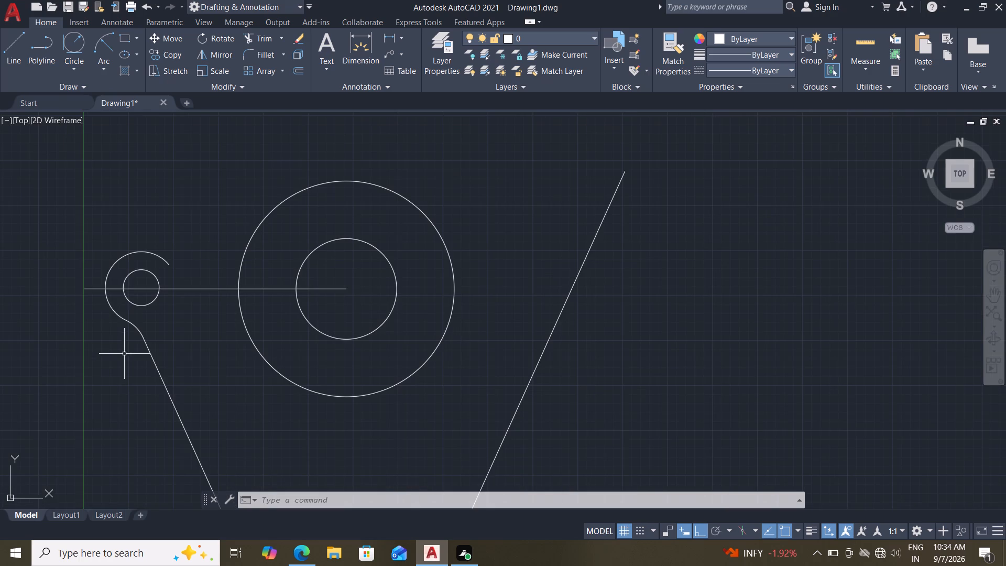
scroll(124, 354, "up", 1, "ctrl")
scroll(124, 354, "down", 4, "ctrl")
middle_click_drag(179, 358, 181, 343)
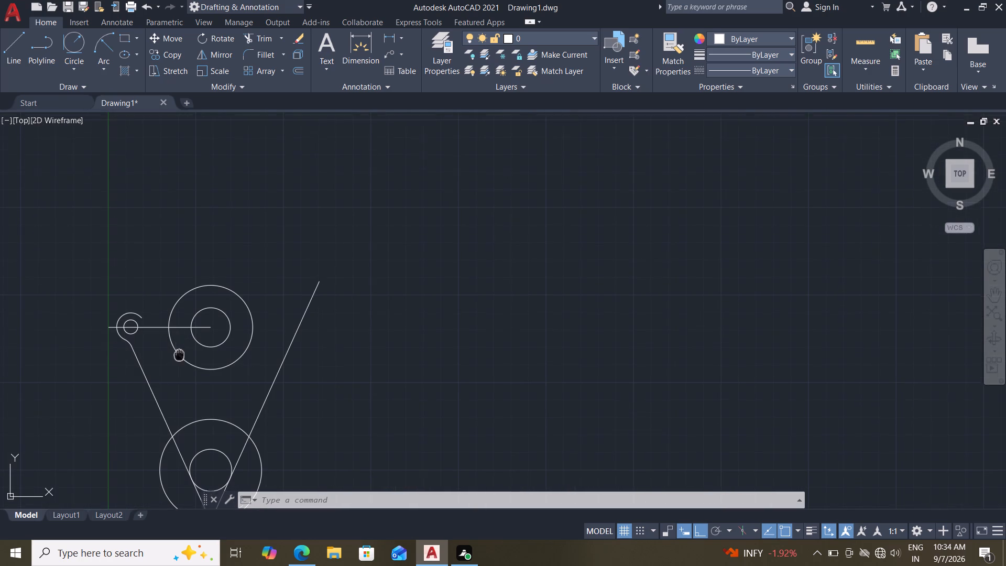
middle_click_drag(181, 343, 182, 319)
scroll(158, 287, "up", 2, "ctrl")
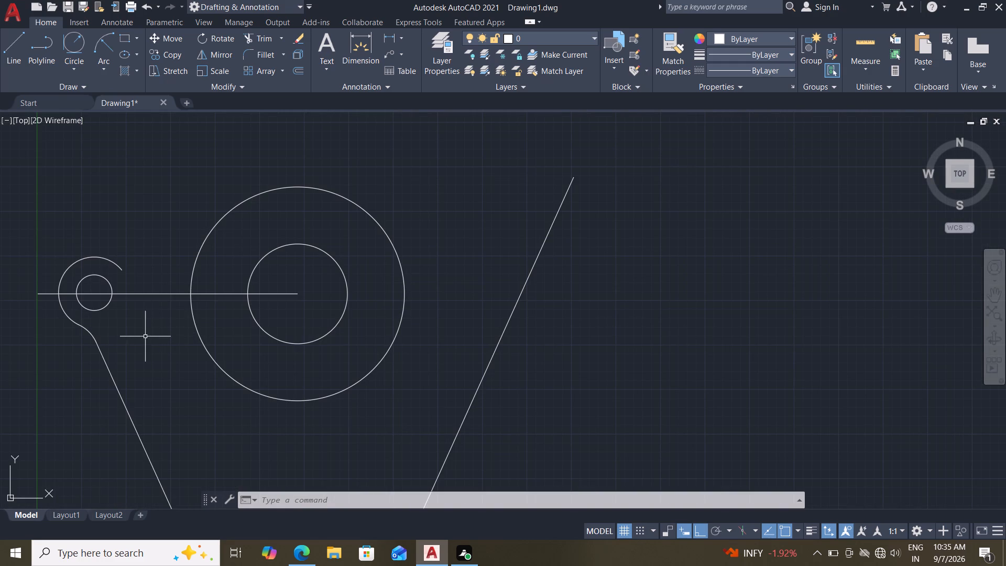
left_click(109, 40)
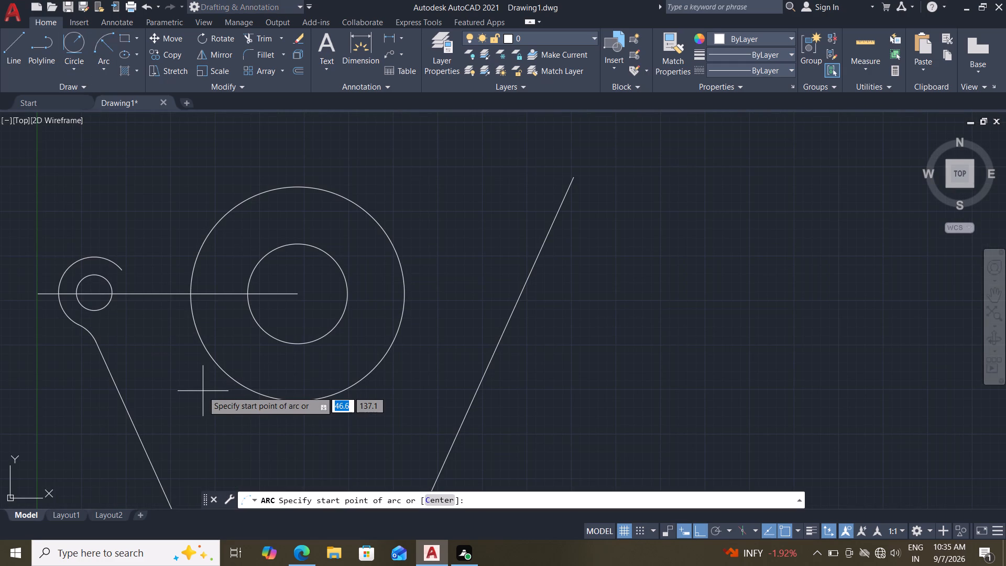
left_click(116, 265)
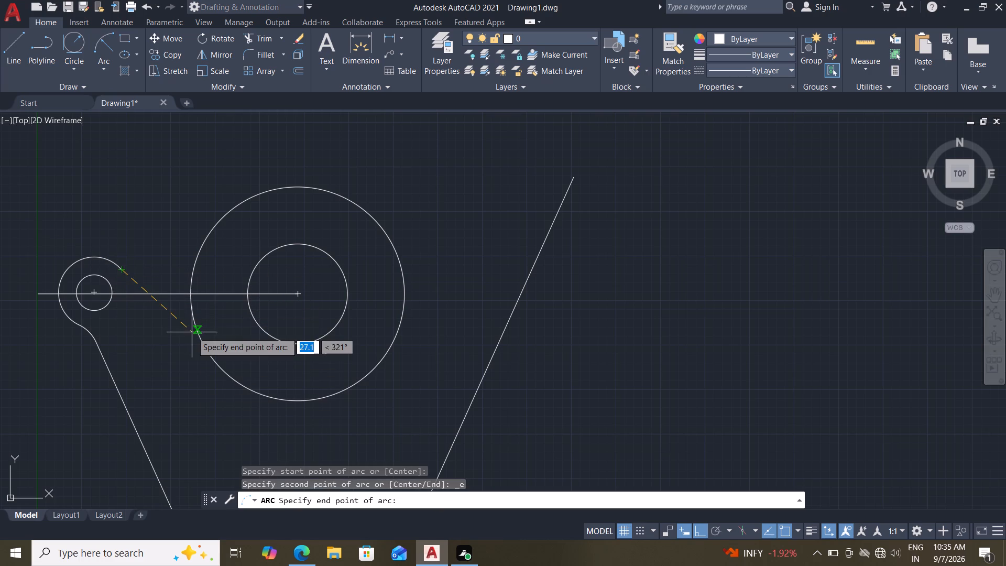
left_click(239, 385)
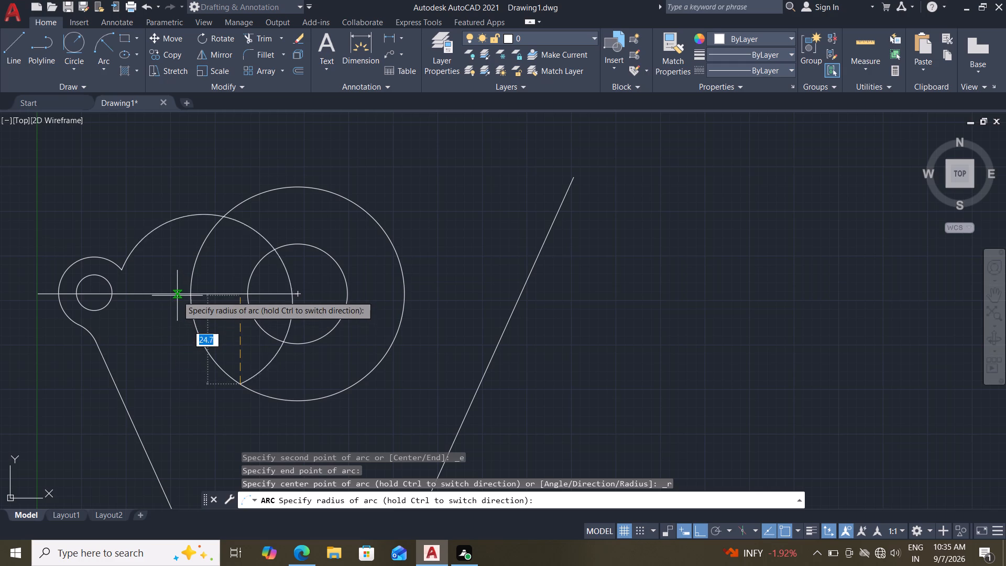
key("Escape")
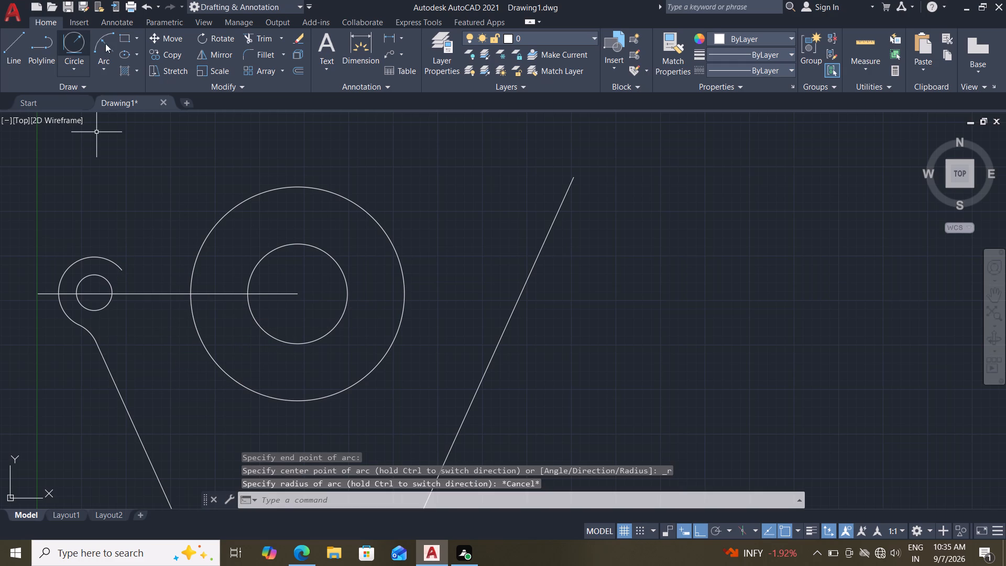
Draw a start-end-radius arc from the upper large outer circle's lower-left side to the small outer arc's open end, radius about 80 mm.
left_click(105, 43)
left_click(224, 376)
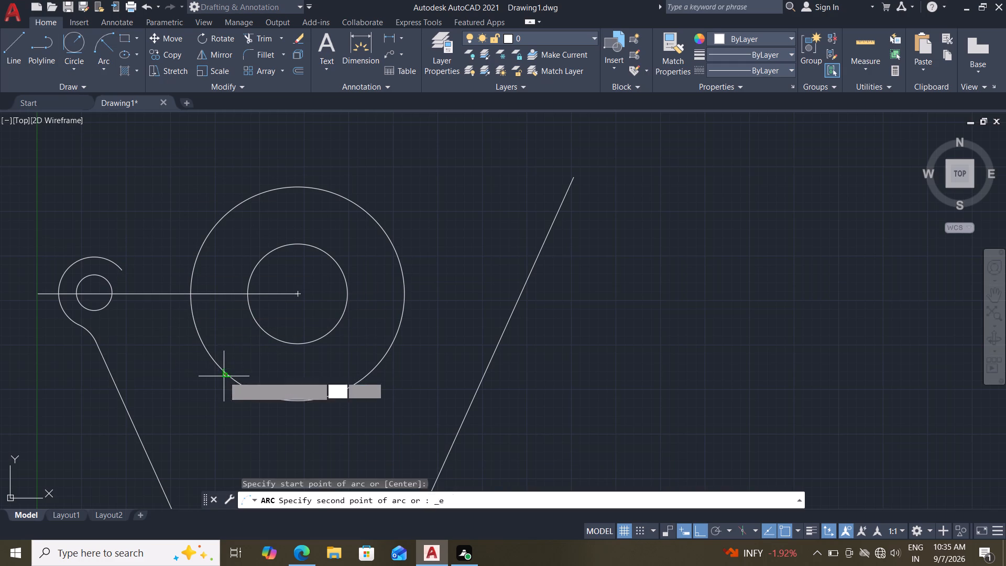
left_click_drag(119, 271, 124, 274)
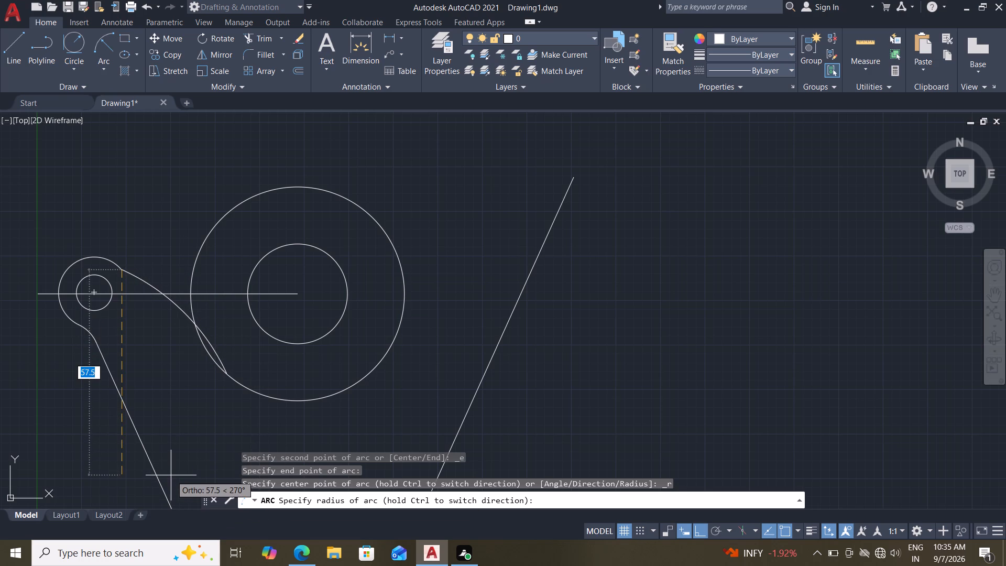
middle_click_drag(168, 469, 163, 424)
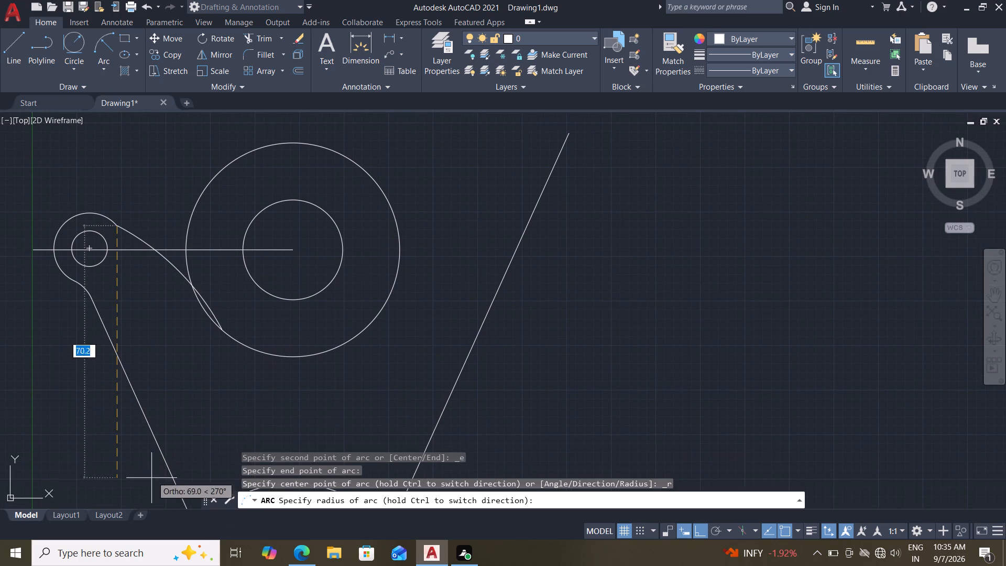
middle_click_drag(136, 448, 140, 415)
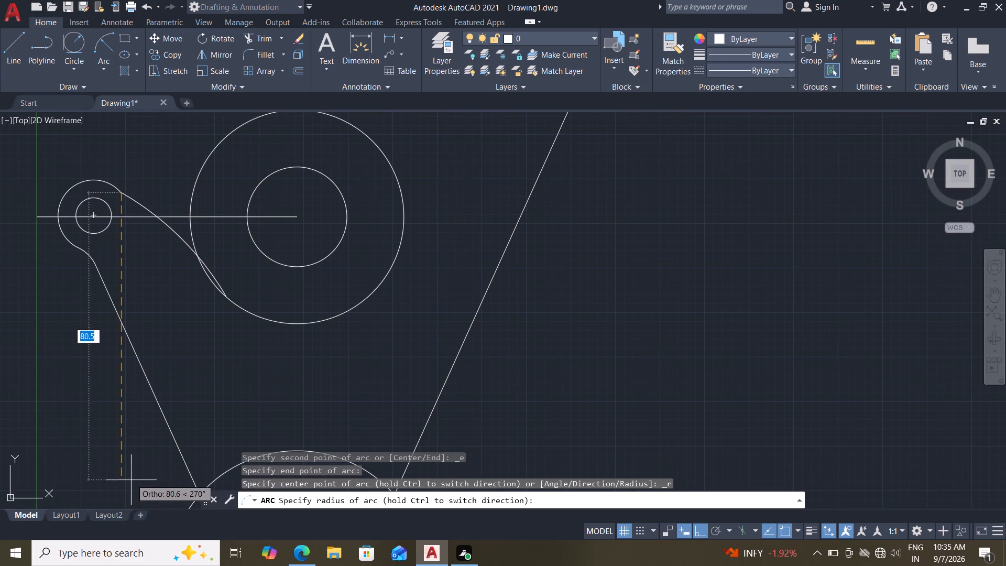
left_click(131, 474)
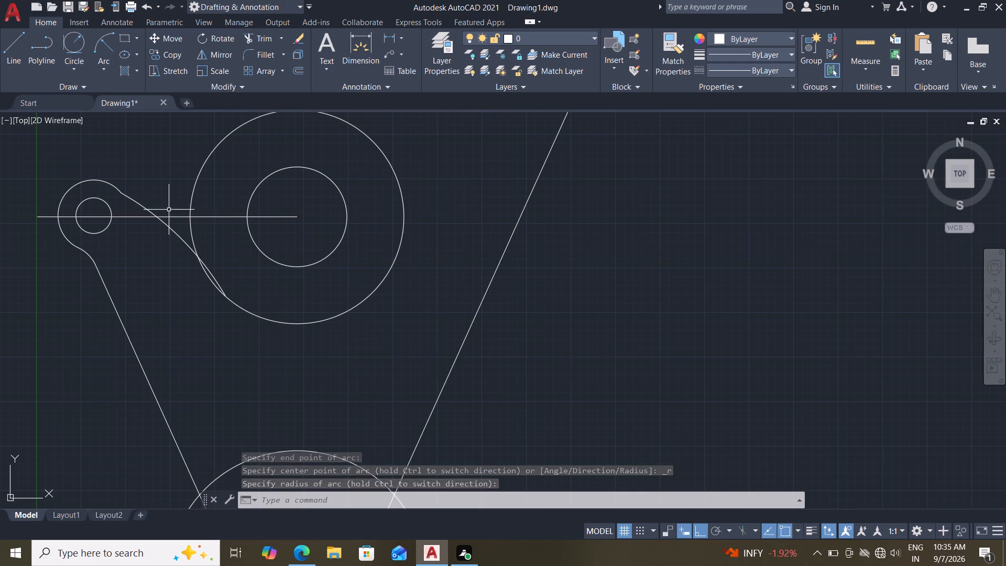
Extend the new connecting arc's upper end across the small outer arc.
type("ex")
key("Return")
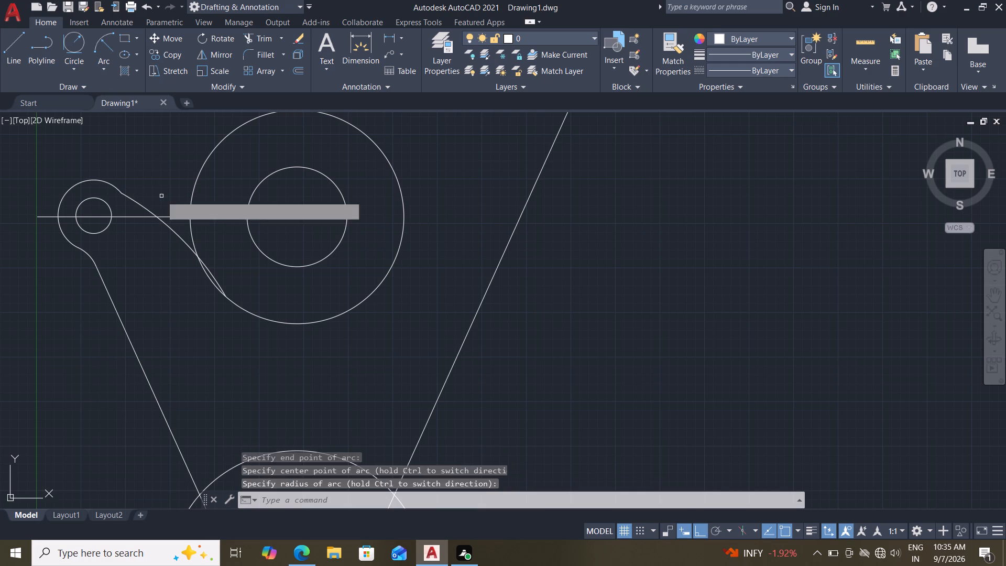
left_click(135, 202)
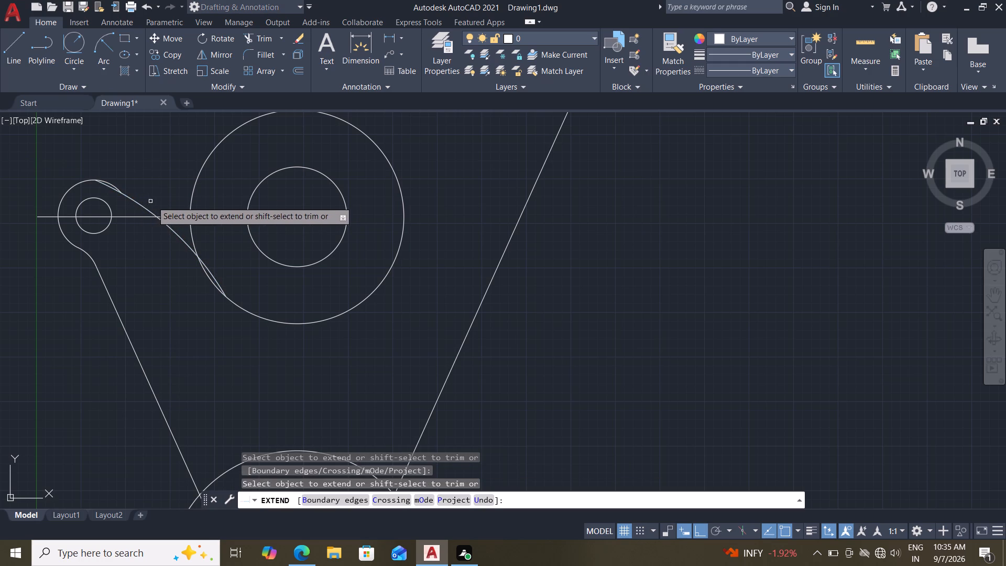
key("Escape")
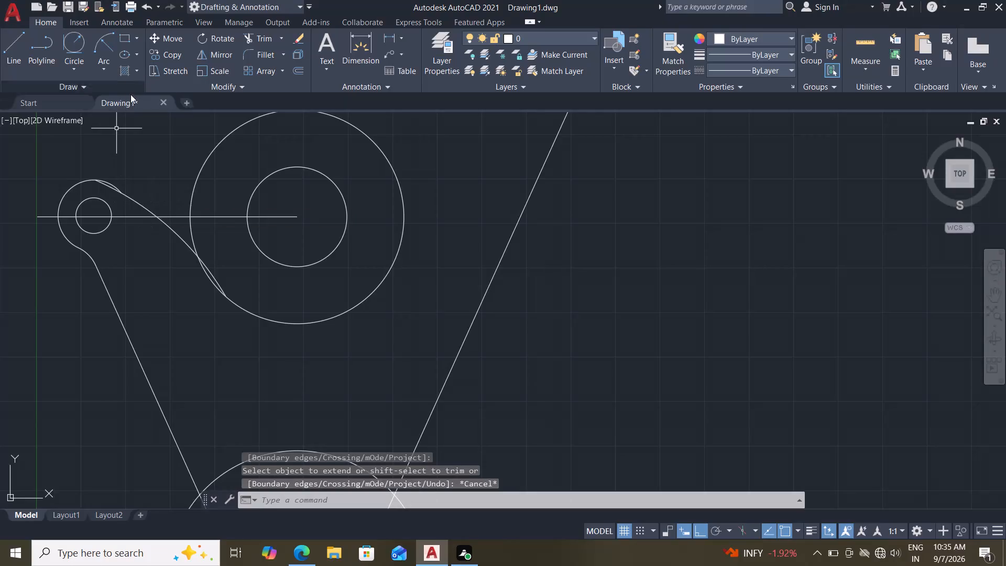
Trim the connecting arc's overhangs inside the small outer arc and inside the upper large outer circle.
left_click(259, 34)
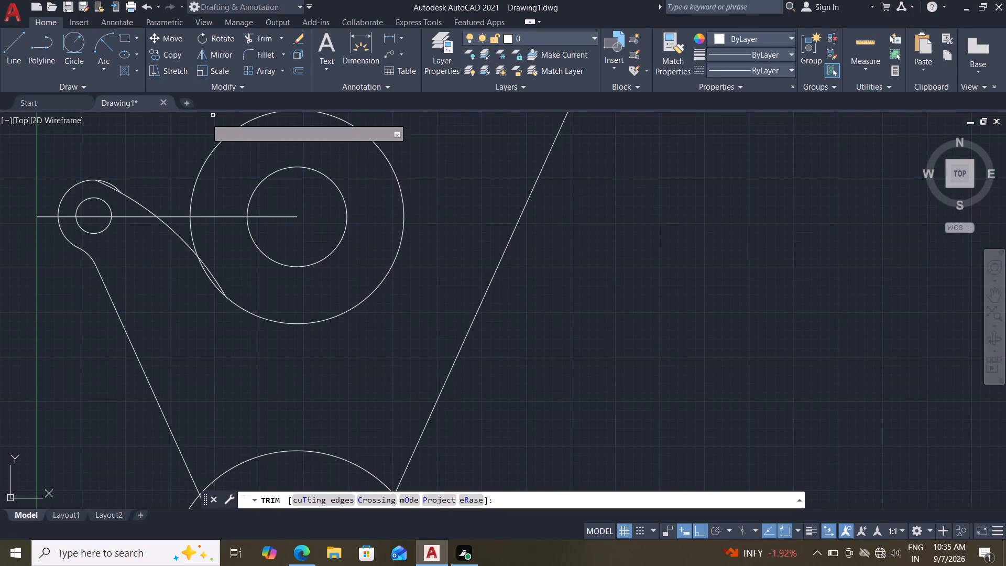
left_click(109, 188)
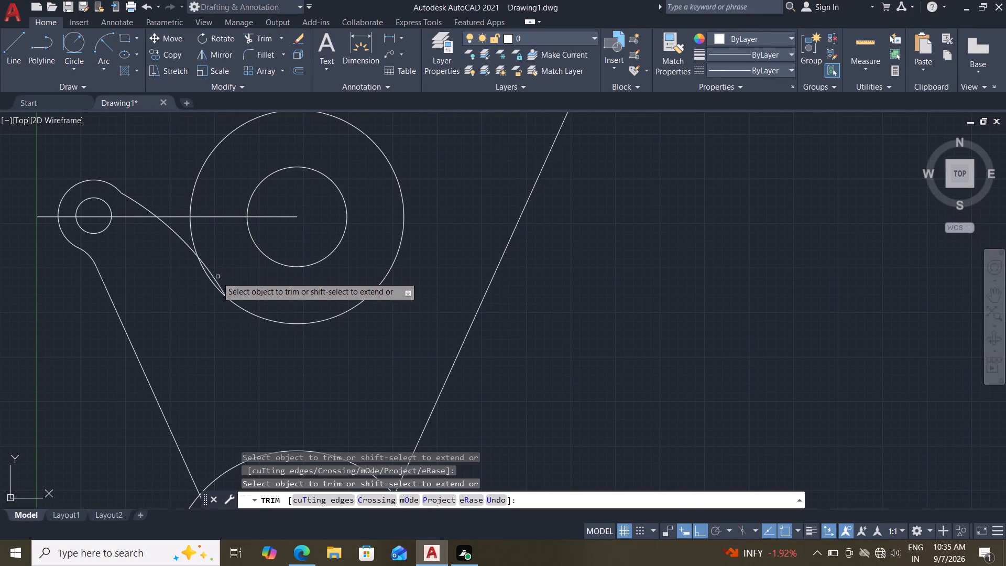
left_click(216, 278)
key("Escape")
key("Escape")
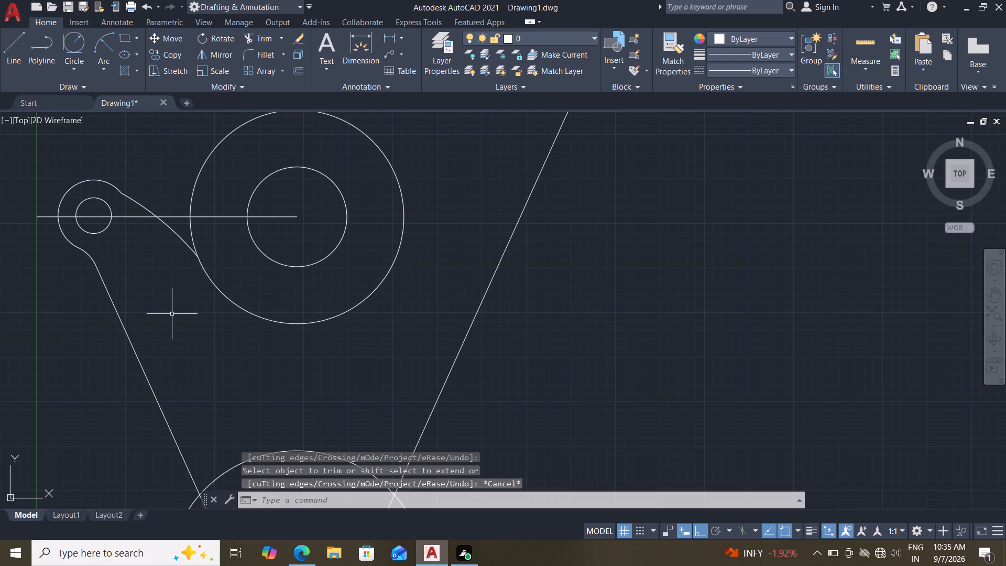
Stretch the connecting arc's lower end to a point further down the lower-left side of the upper large outer circle.
scroll(190, 320, "down", 2, "ctrl")
scroll(190, 320, "up", 1, "ctrl")
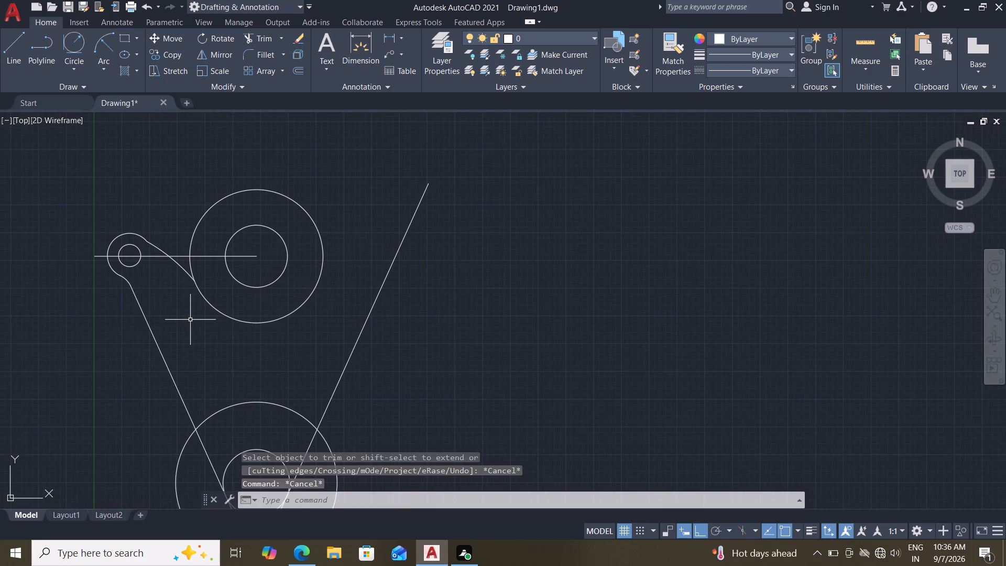
right_click(190, 320)
scroll(190, 320, "down", 4, "ctrl")
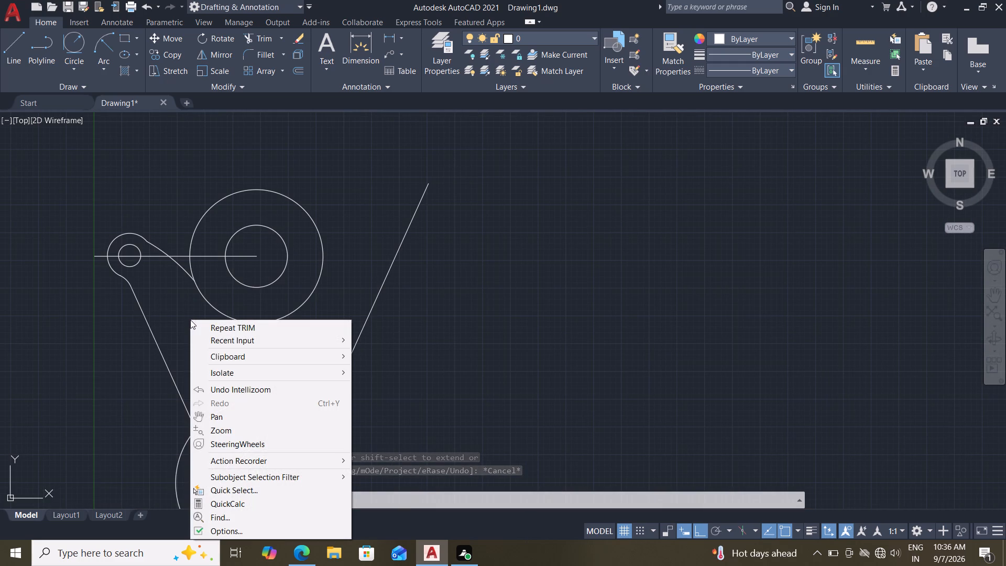
key("Escape")
key("Escape")
middle_click(201, 333)
middle_click_drag(201, 330, 202, 303)
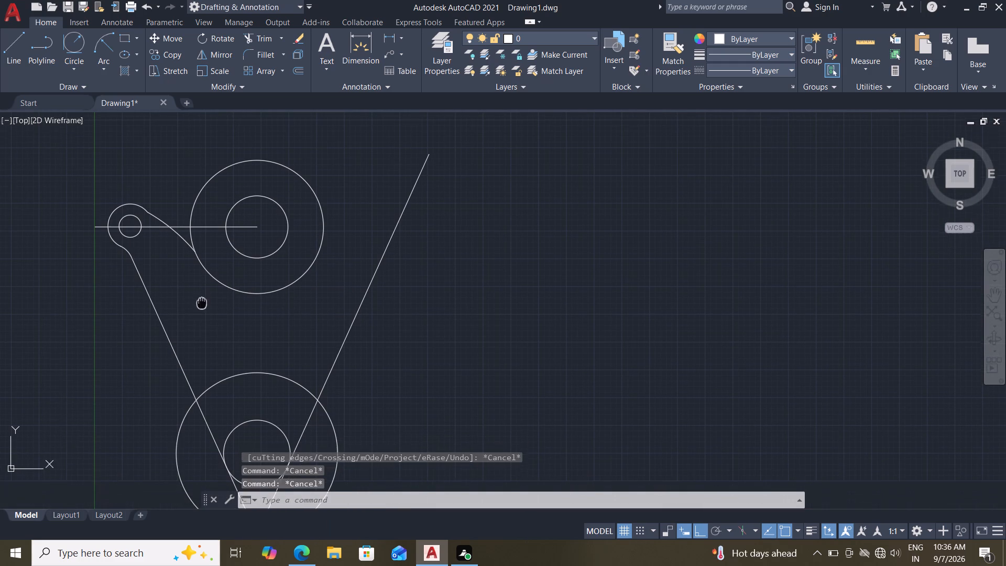
middle_click_drag(202, 303, 202, 302)
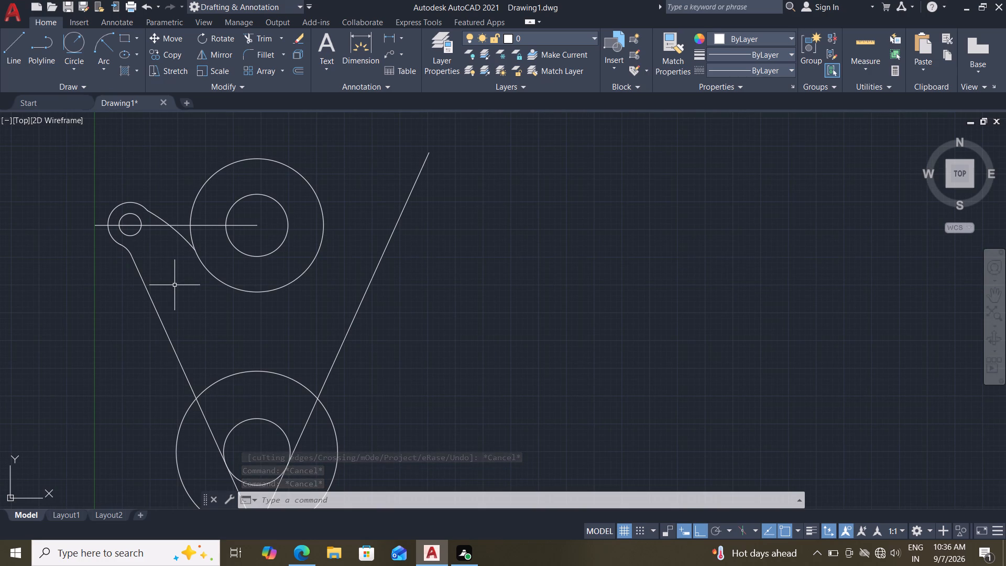
left_click(189, 244)
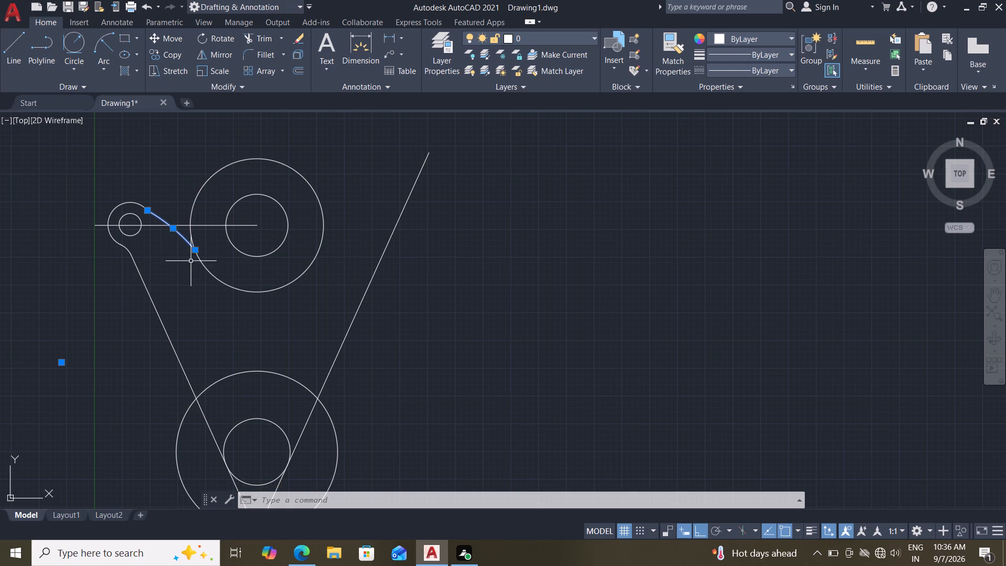
left_click(193, 251)
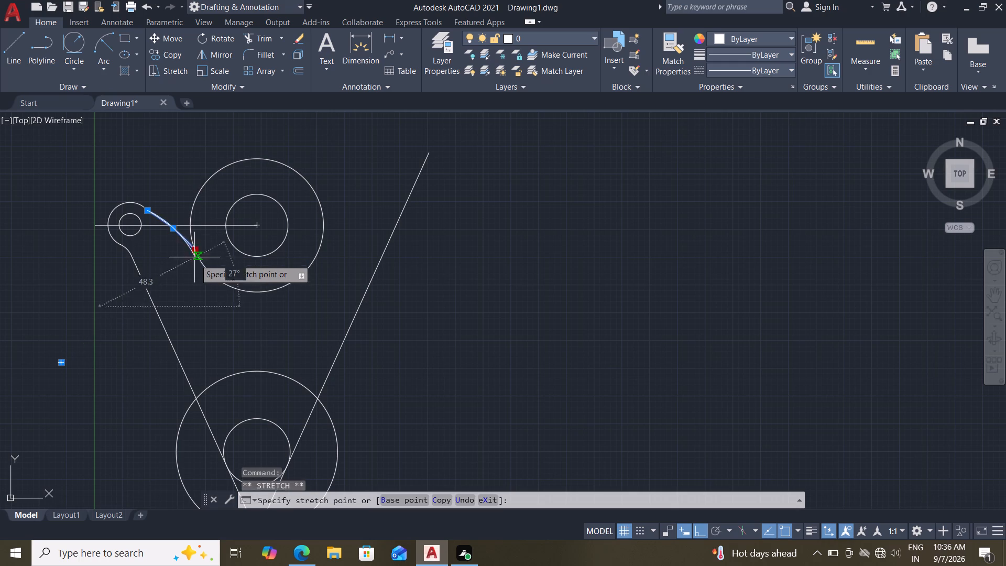
left_click(207, 275)
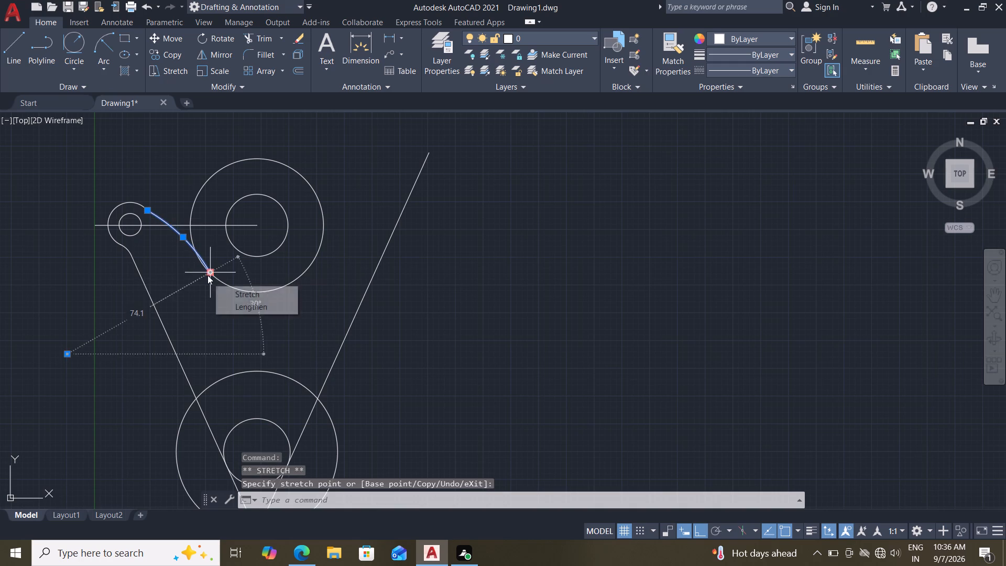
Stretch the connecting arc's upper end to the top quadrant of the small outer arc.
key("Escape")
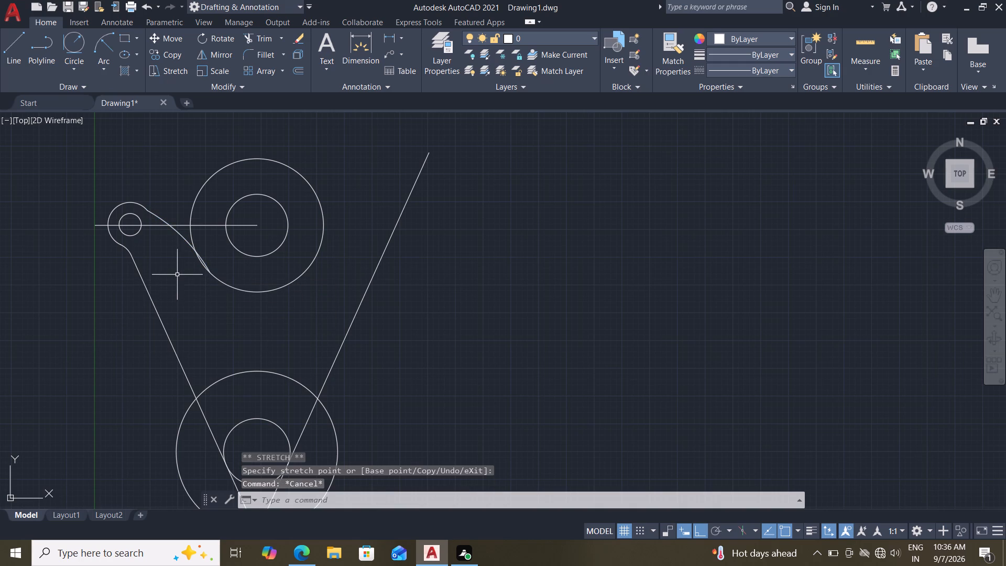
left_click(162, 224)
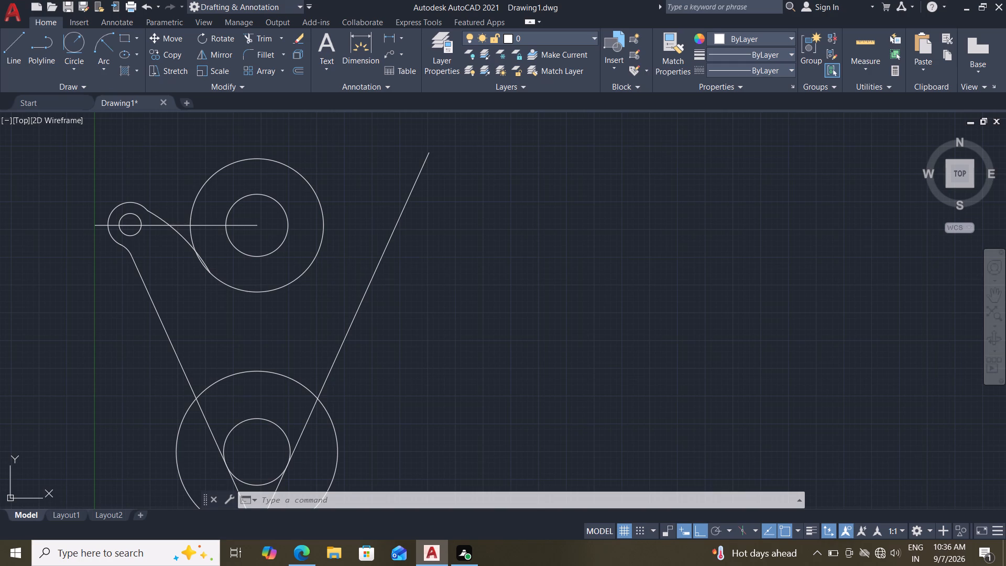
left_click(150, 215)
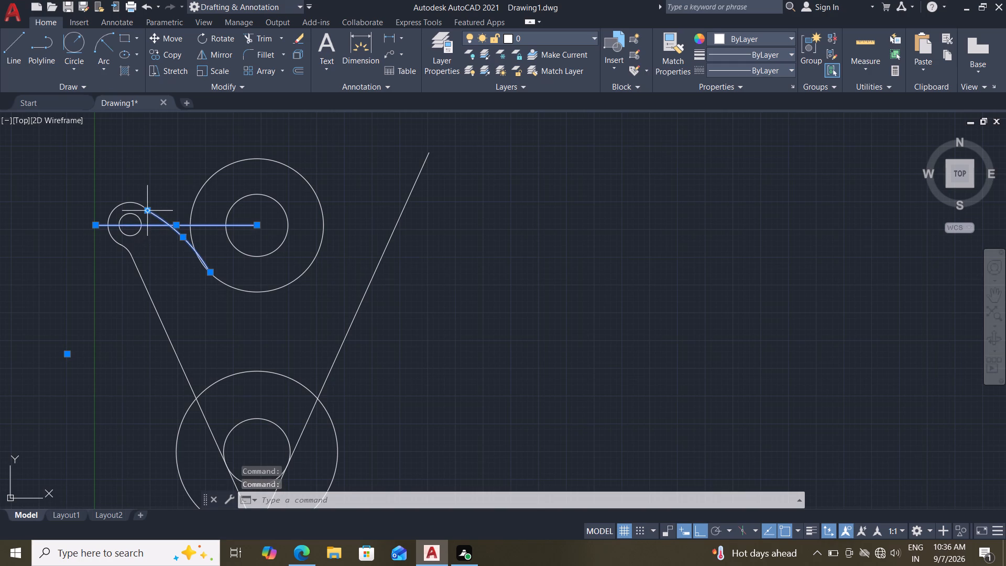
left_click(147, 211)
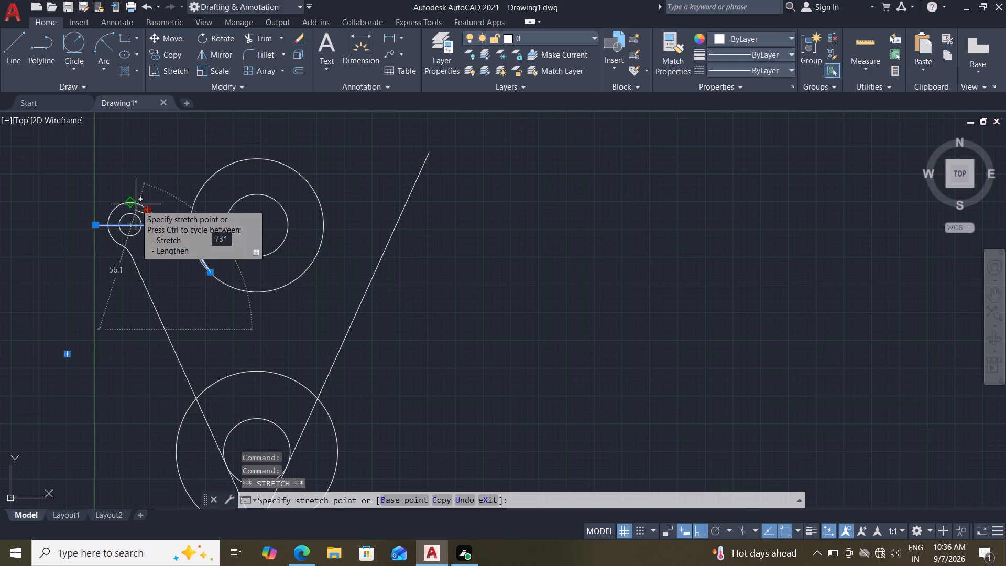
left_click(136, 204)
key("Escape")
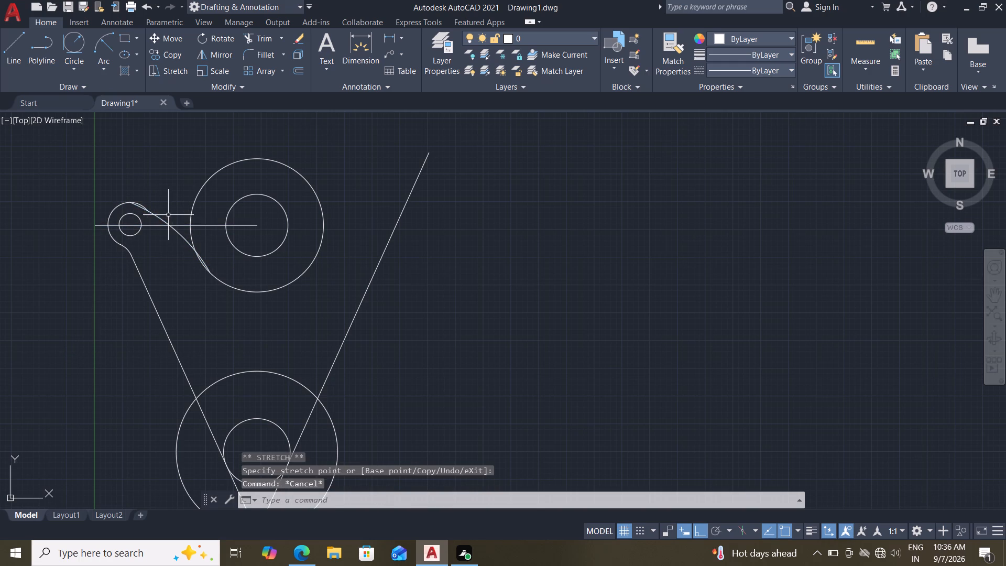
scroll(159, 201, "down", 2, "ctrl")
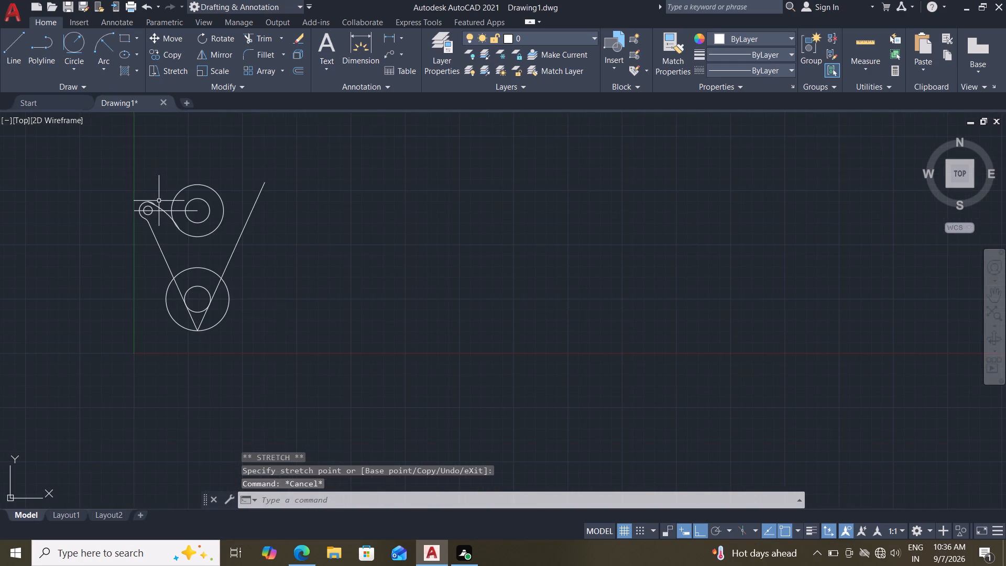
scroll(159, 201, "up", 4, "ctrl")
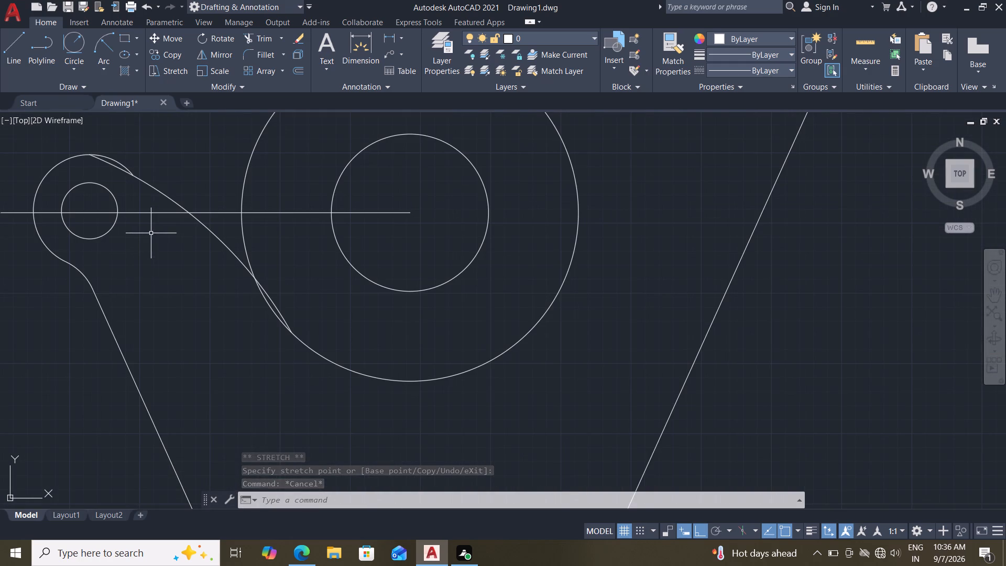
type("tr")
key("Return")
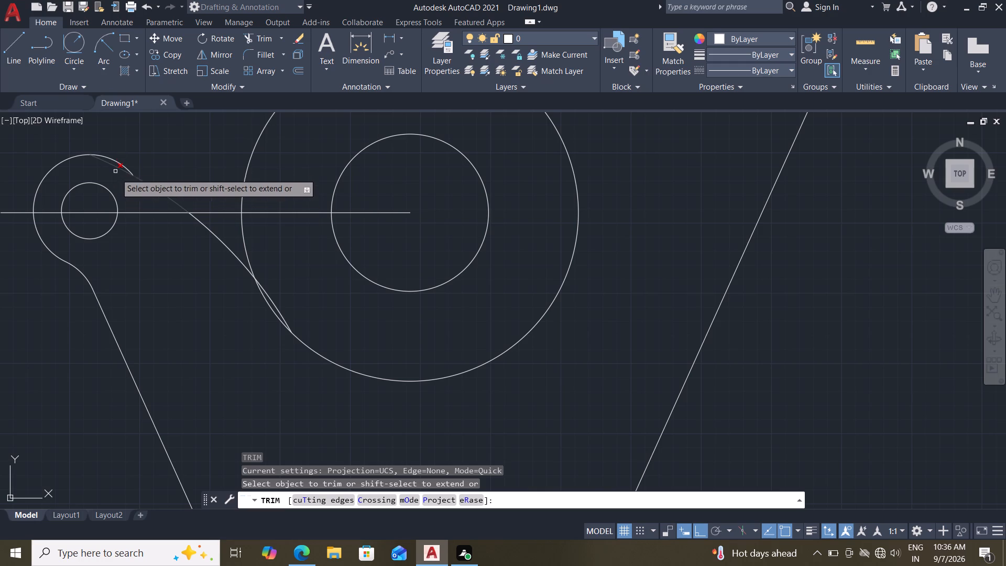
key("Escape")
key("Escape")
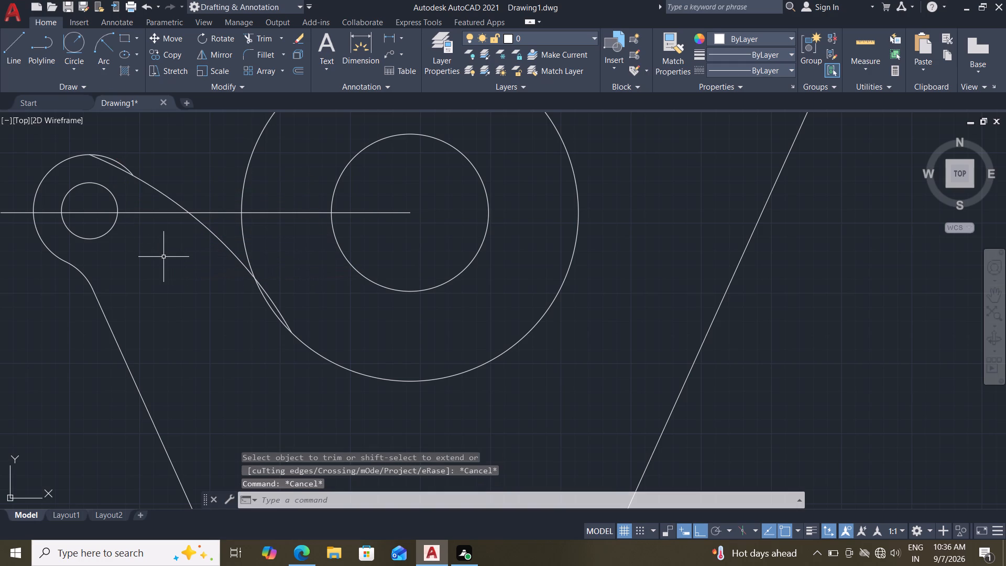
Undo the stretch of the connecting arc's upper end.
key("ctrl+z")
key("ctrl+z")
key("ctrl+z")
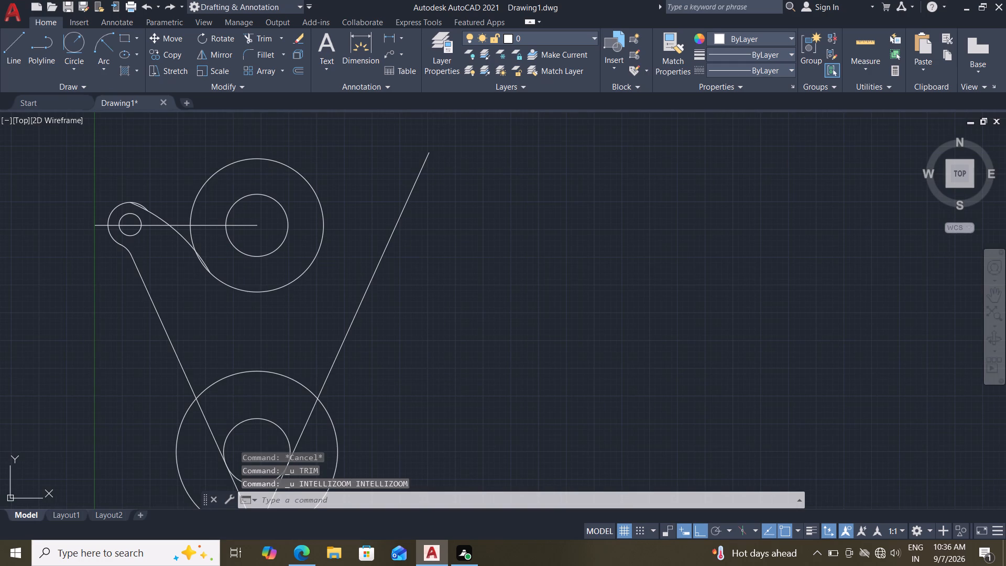
Trim the connecting arc's lower overhang inside the upper large outer circle.
scroll(163, 191, "down", 2, "ctrl")
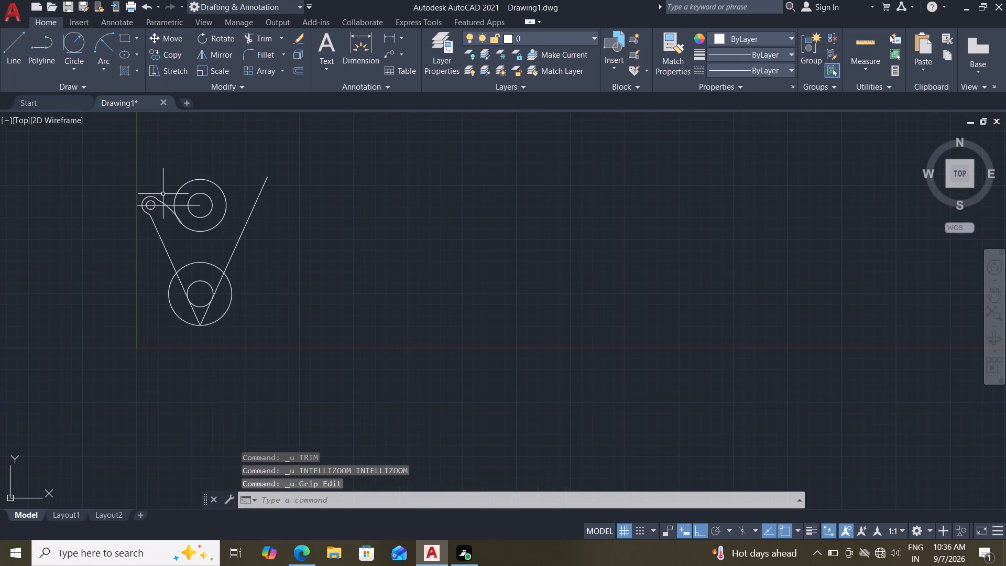
scroll(170, 217, "up", 4, "ctrl")
scroll(191, 237, "down", 3, "ctrl")
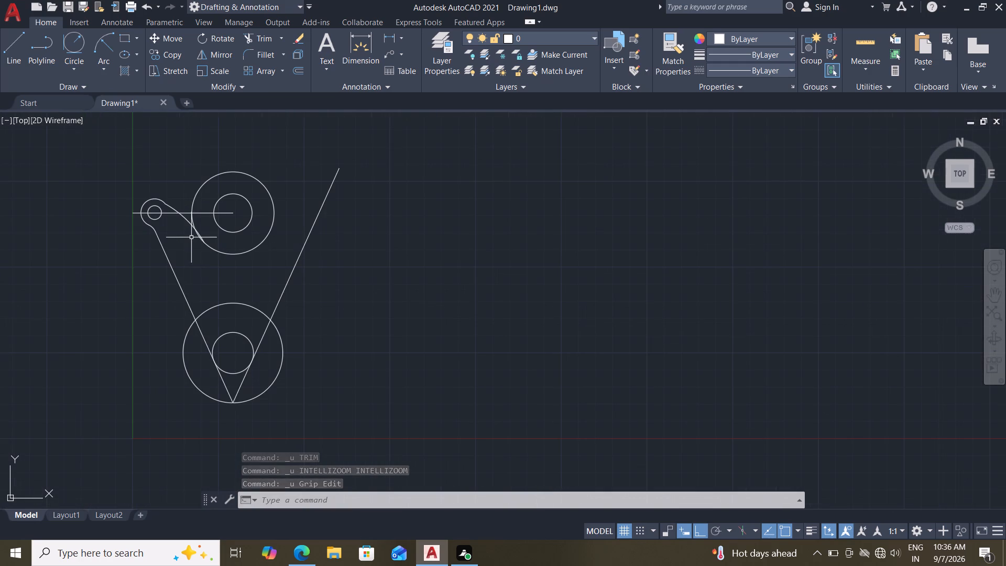
middle_click_drag(197, 237, 216, 271)
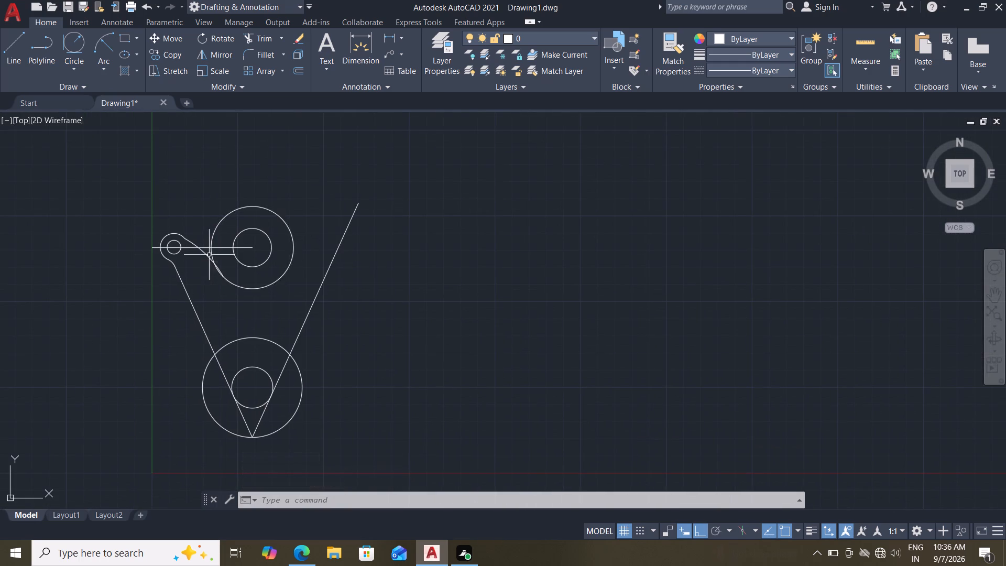
scroll(209, 264, "up", 3, "ctrl")
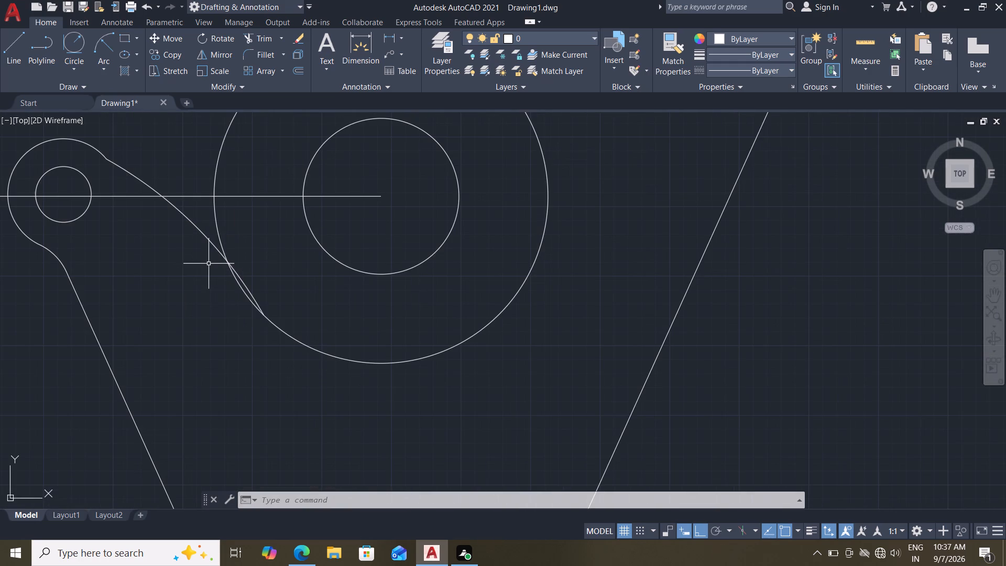
type("tr")
key("Return")
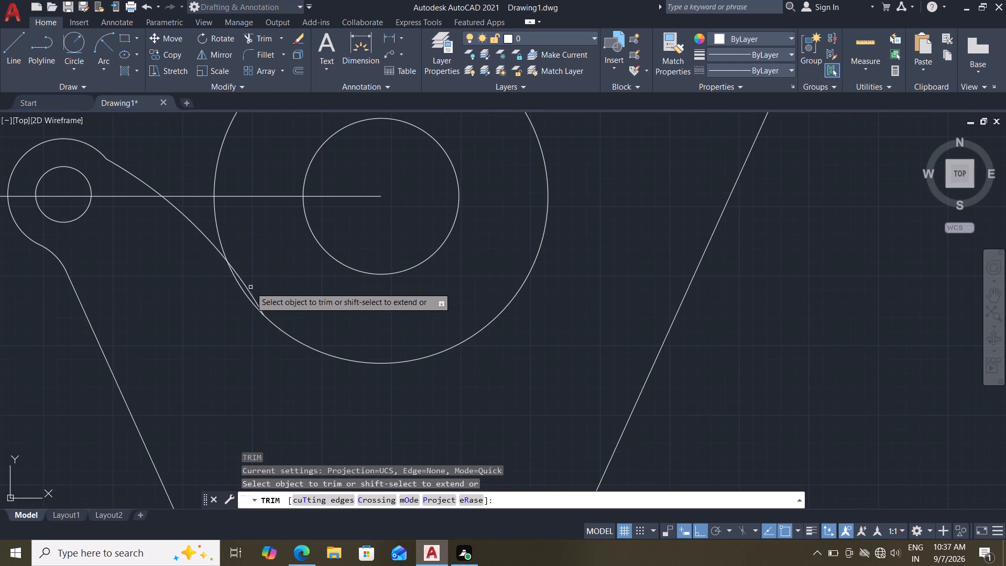
left_click(248, 287)
key("Escape")
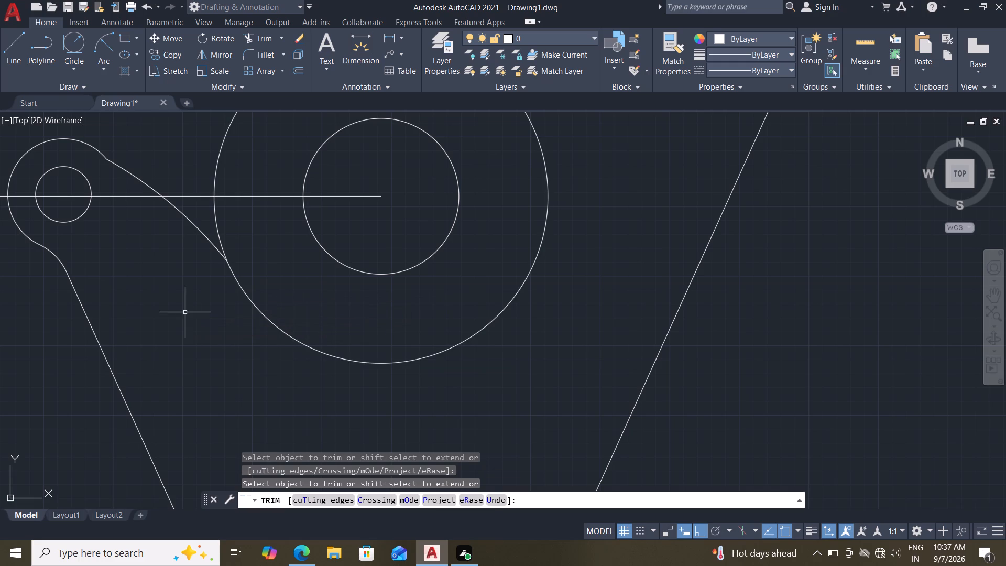
Mirror the small outer arc, its lower blend arc and the connecting arc about the vertical line through the large circles' centres, keeping the originals.
scroll(185, 312, "up", 3, "ctrl")
scroll(250, 325, "down", 7, "ctrl")
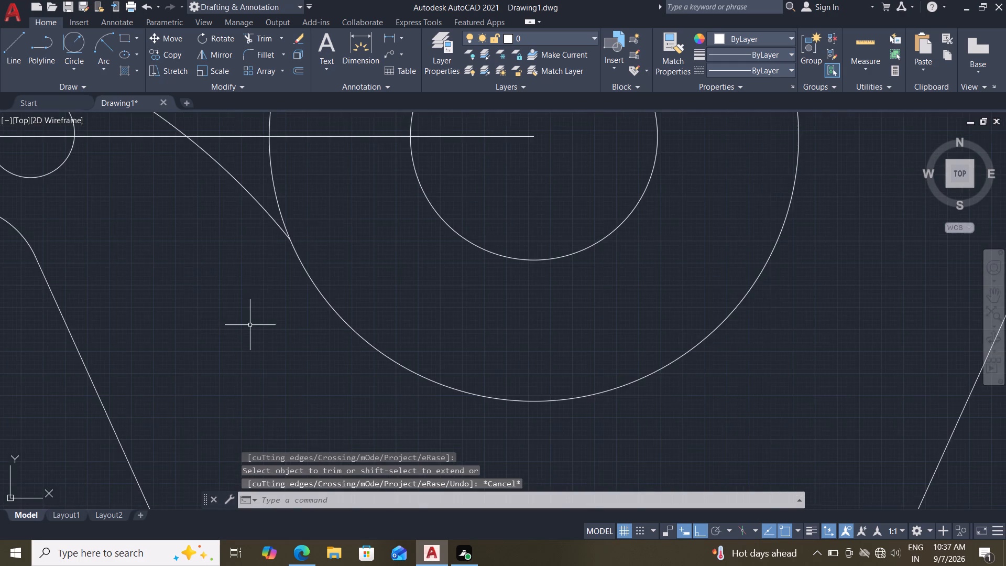
scroll(250, 325, "down", 8, "ctrl")
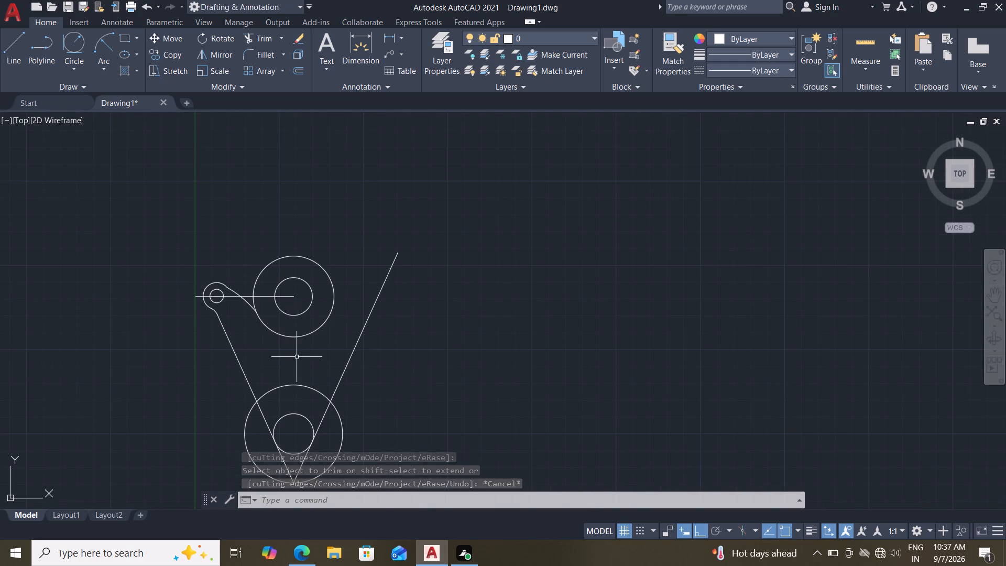
middle_click(297, 354)
middle_click(313, 295)
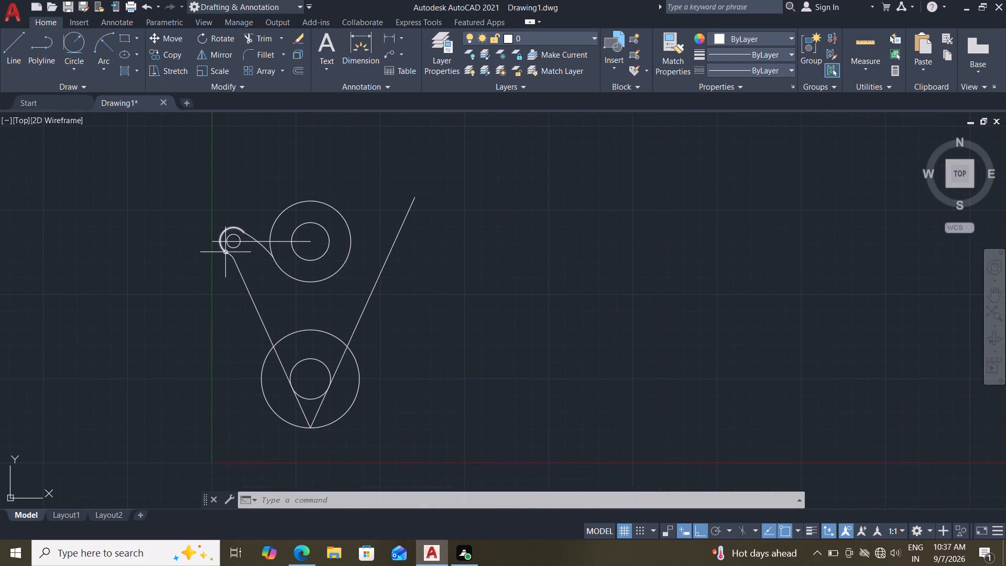
left_click(227, 252)
left_click(220, 244)
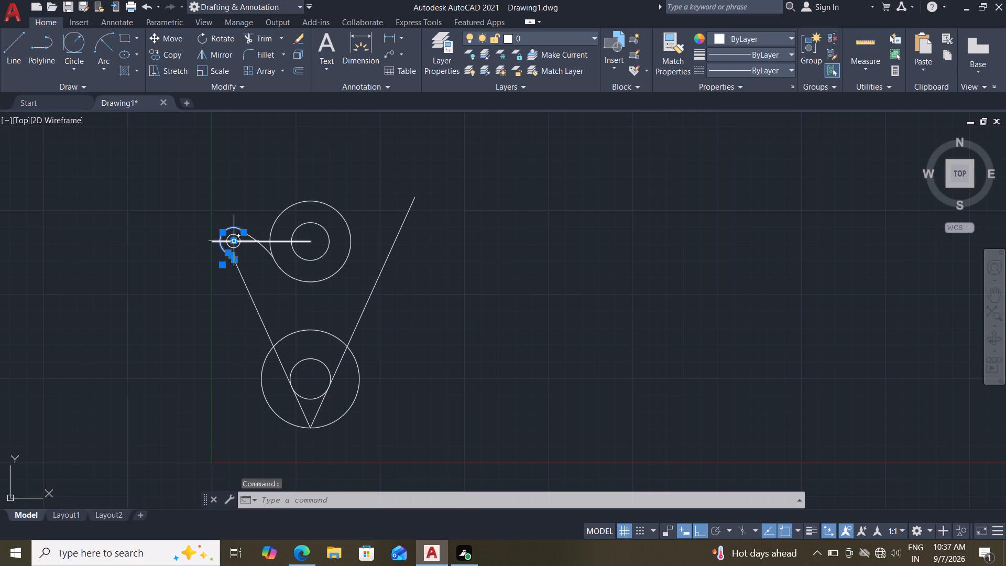
left_click(234, 237)
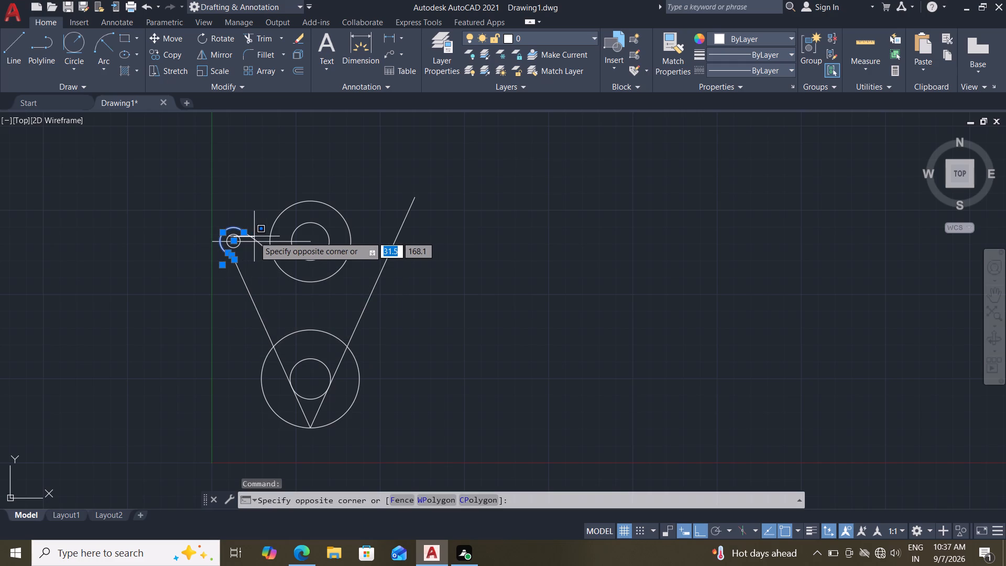
left_click(256, 236)
left_click(251, 236)
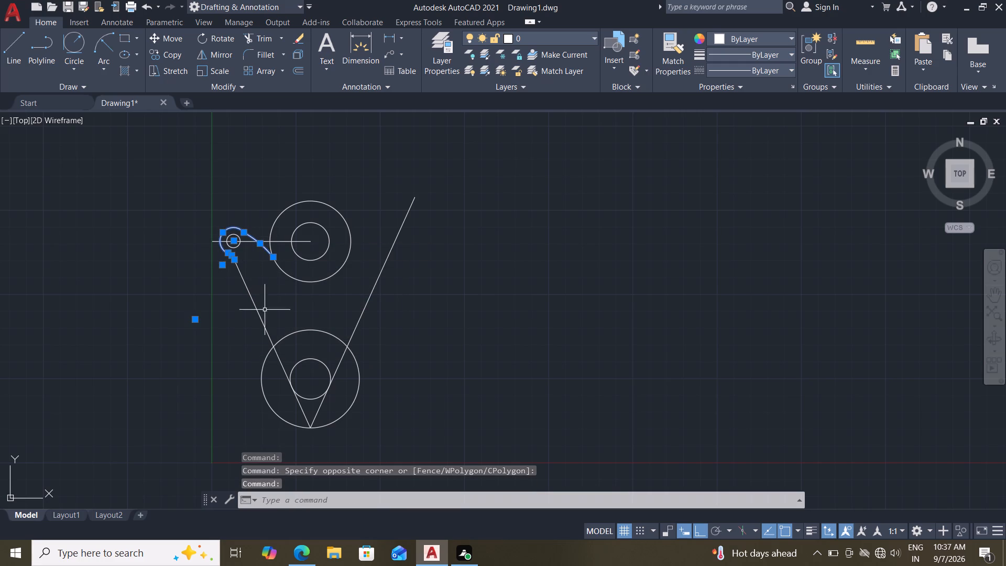
type("mi")
key("Return")
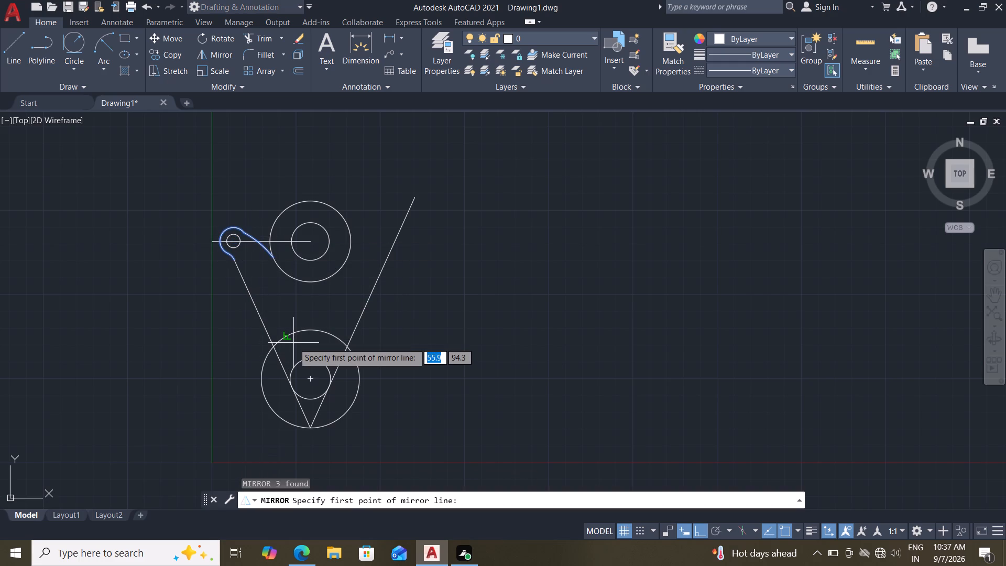
left_click(311, 380)
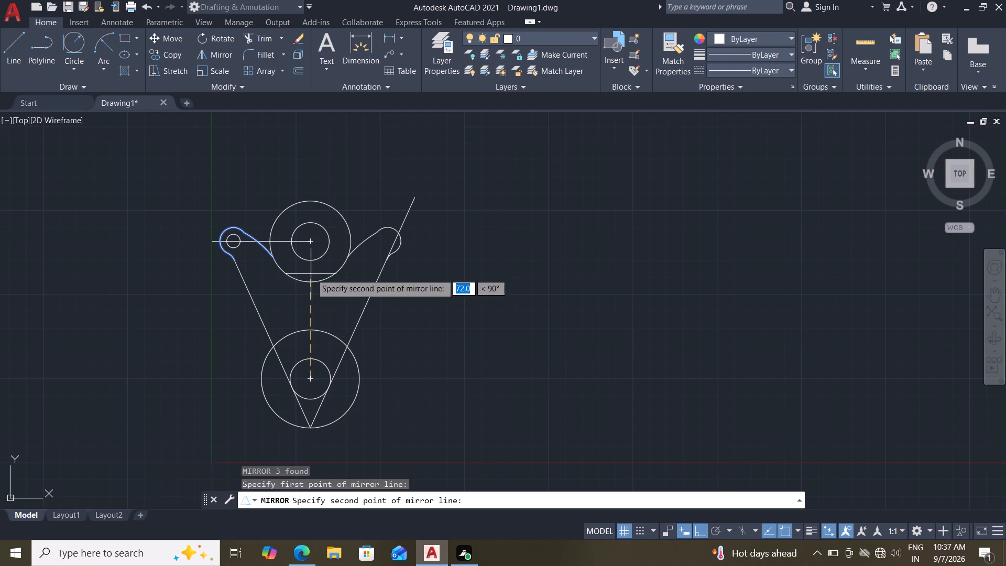
left_click(312, 241)
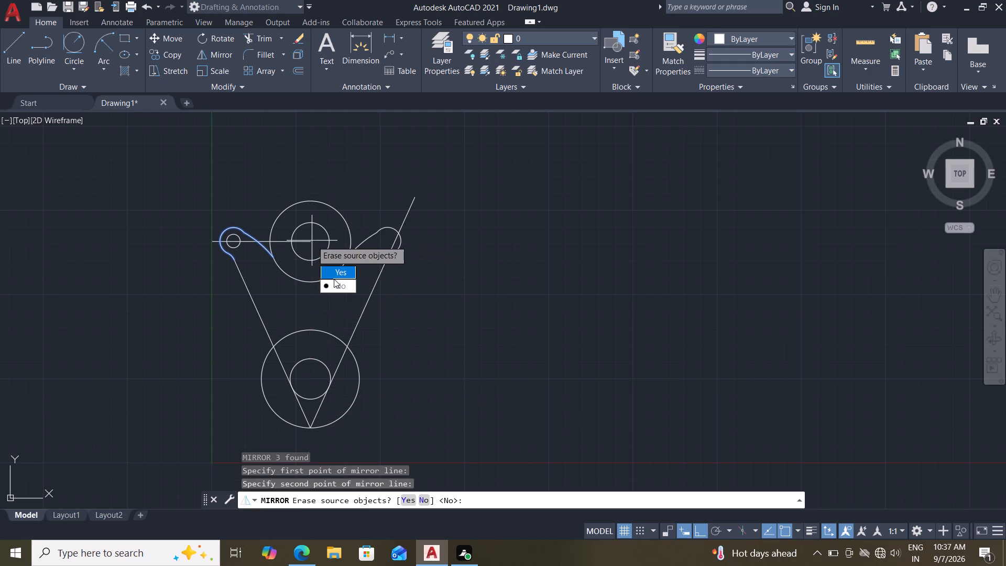
left_click_drag(334, 285, 312, 241)
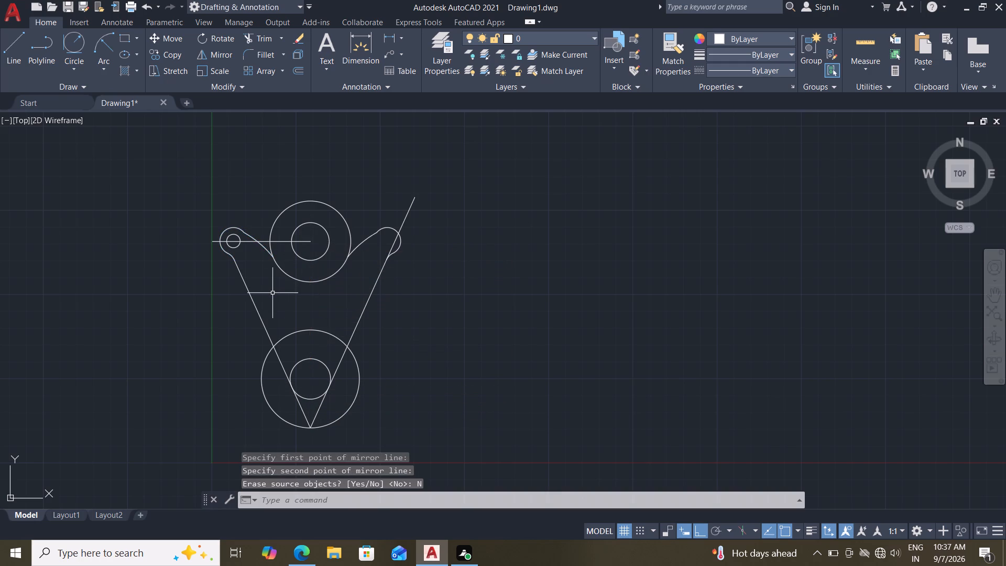
Erase the horizontal construction line running from the small circle pair to the upper large circles' centre.
left_click(267, 242)
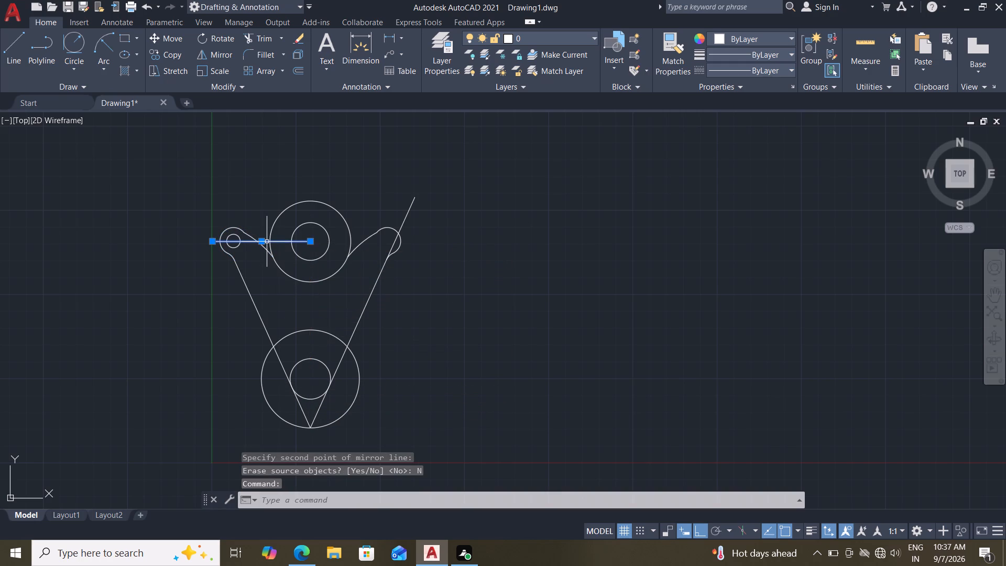
key("Delete")
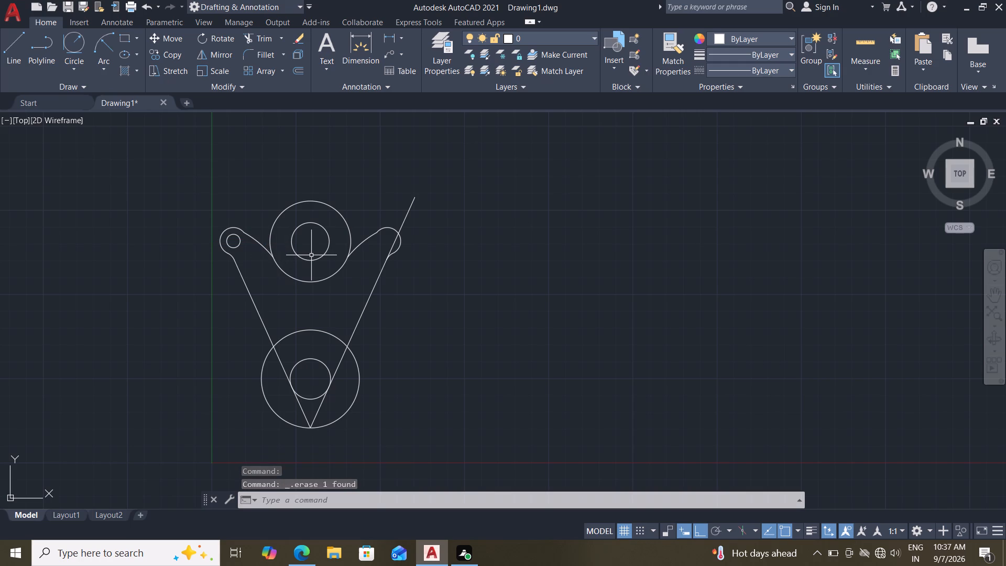
Trim the right slanted line's portions inside and above the mirrored small outer arc.
type("tr")
key("Return")
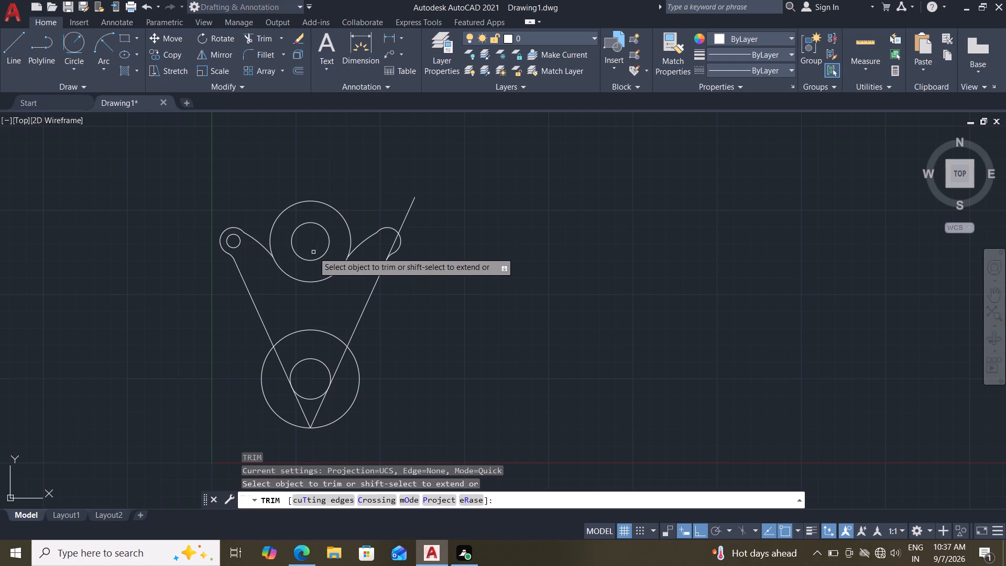
left_click(392, 244)
left_click(402, 222)
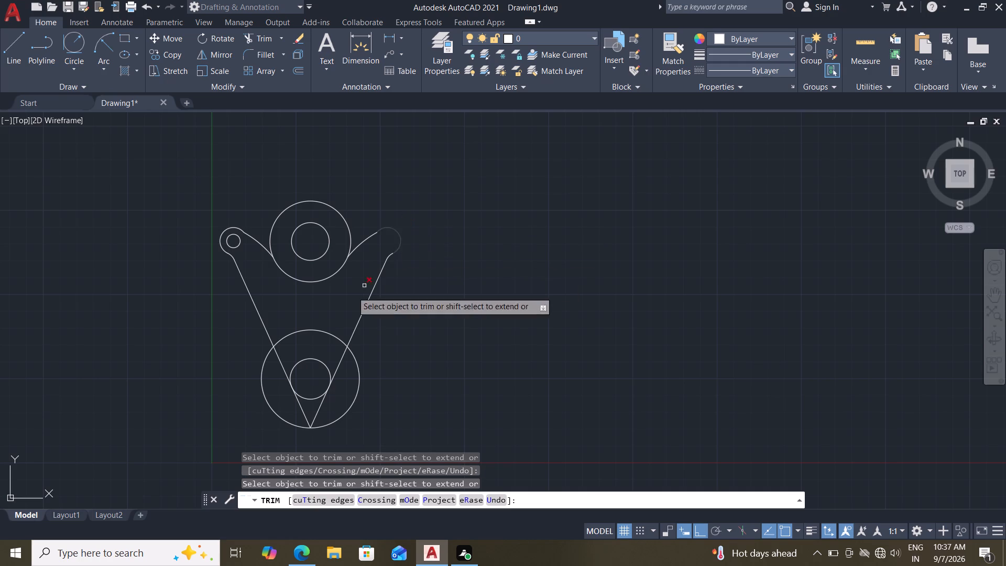
key("Escape")
key("Escape")
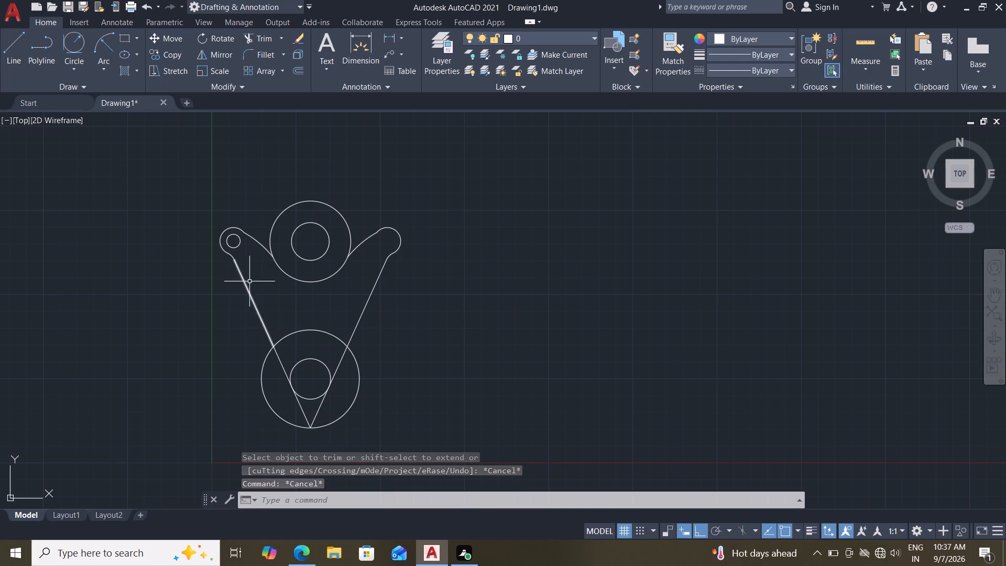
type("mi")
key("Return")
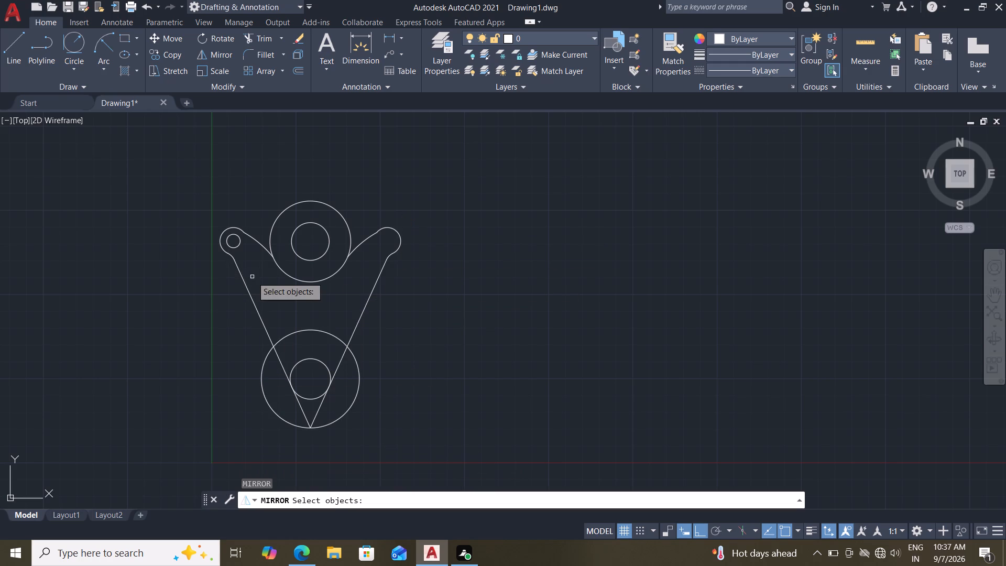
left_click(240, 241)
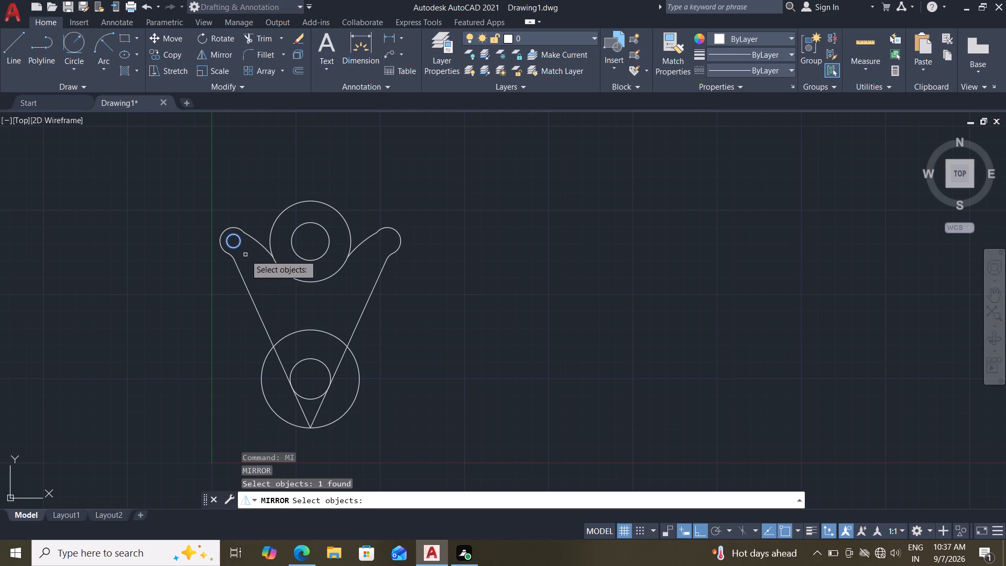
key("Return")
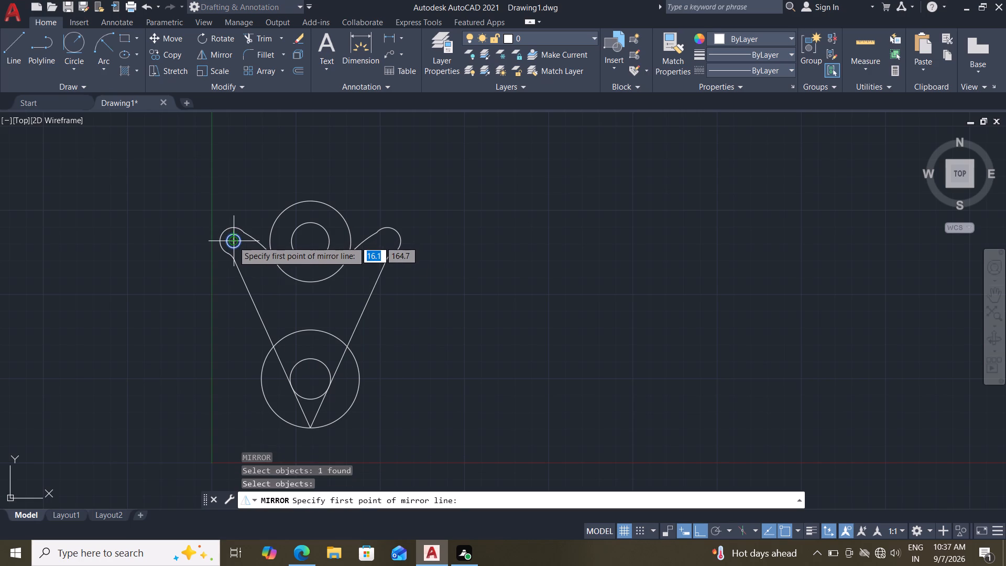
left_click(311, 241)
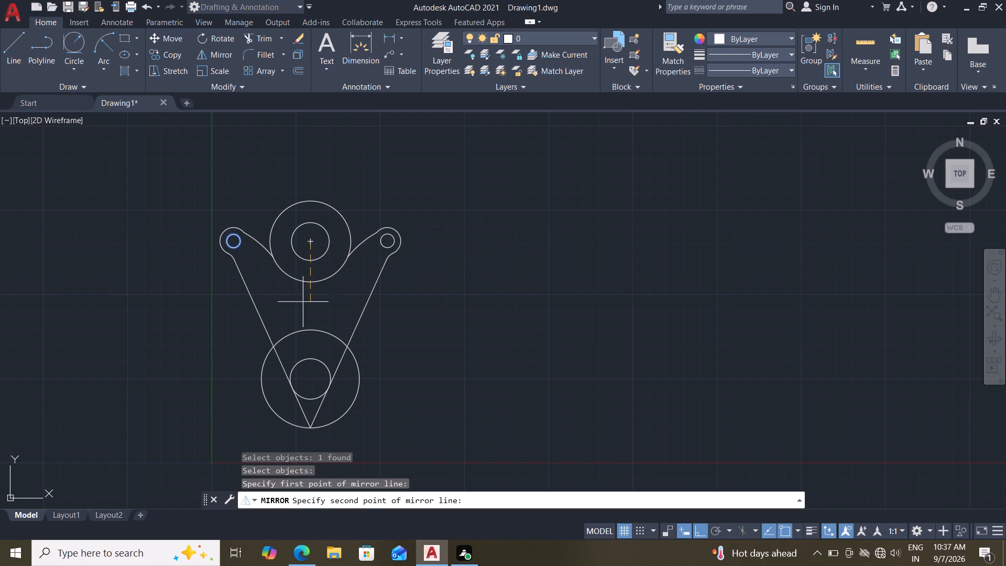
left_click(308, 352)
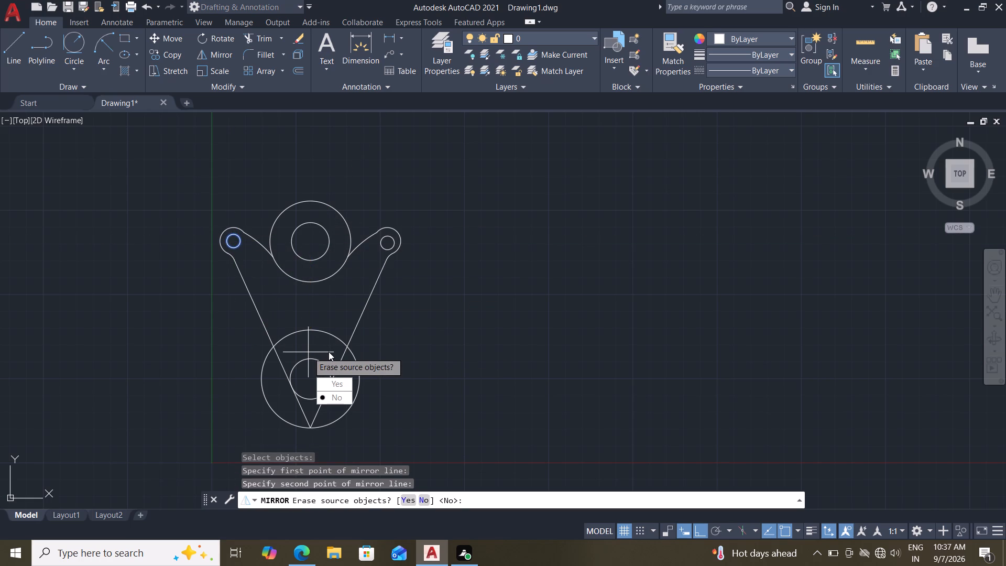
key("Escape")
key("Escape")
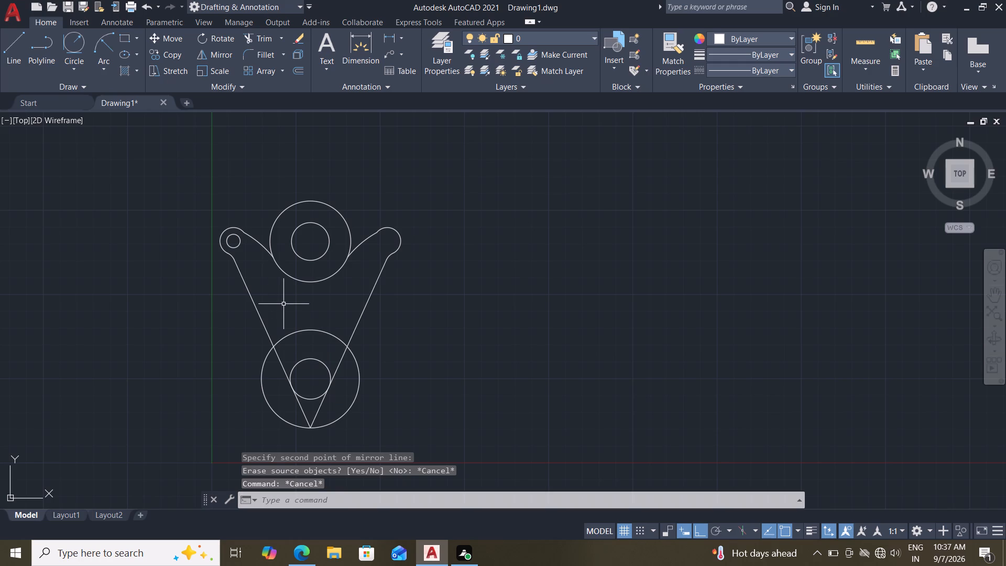
Mirror the small inner circle of the left lobe about the vertical line through the large circles' centres, keeping the original.
type("mi")
key("Return")
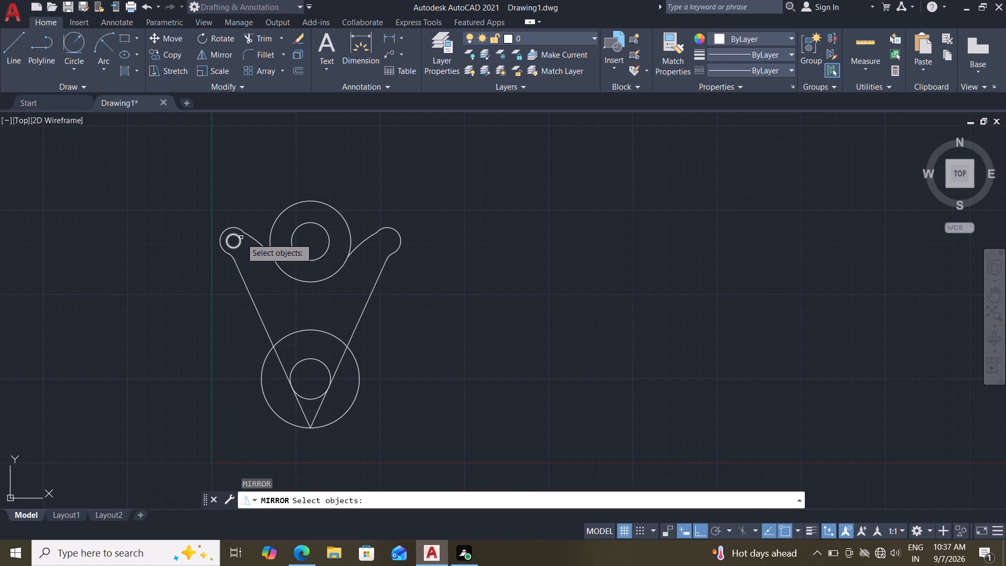
left_click(240, 241)
key("Return")
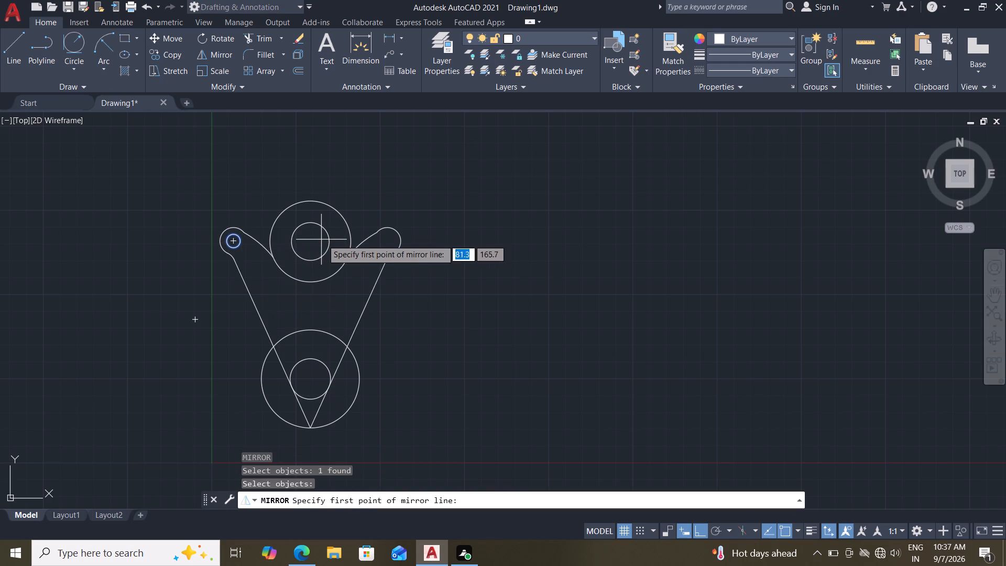
left_click(307, 240)
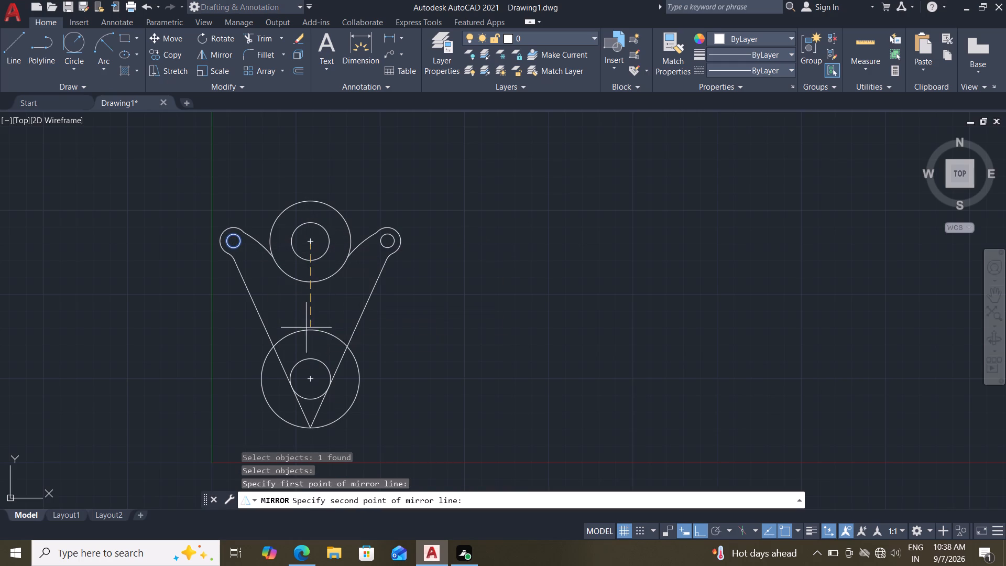
left_click(311, 328)
left_click_drag(330, 367, 311, 328)
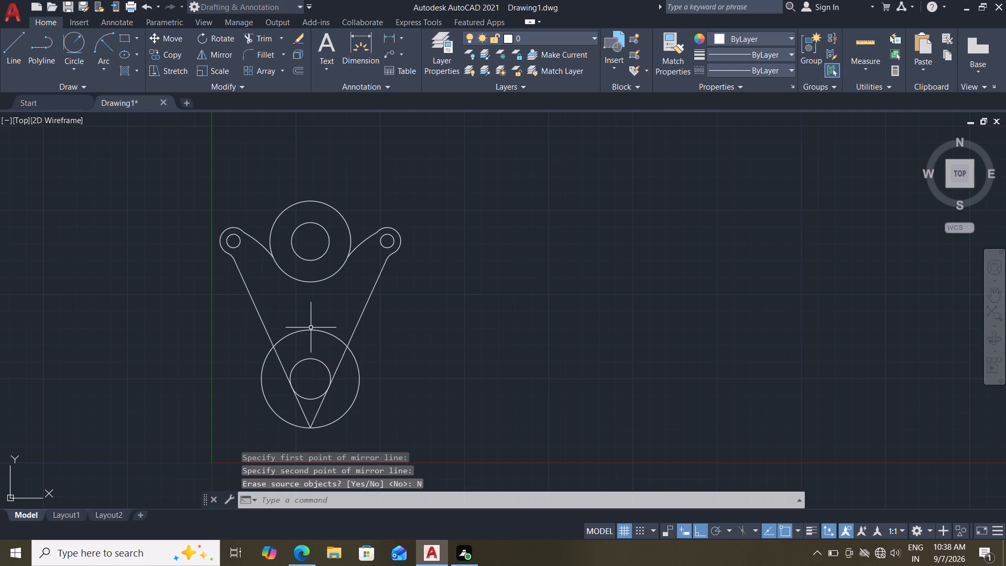
key("Escape")
key("Escape")
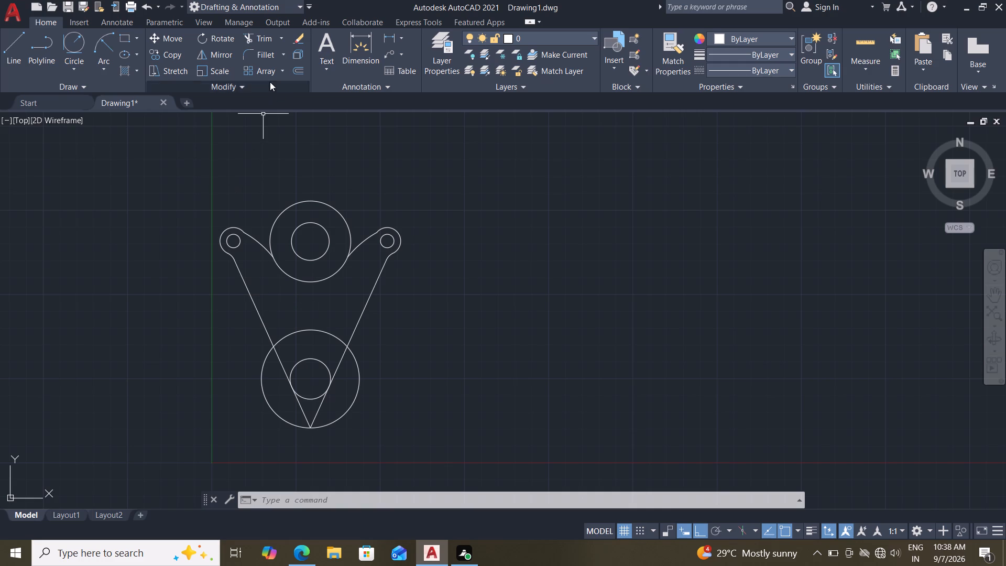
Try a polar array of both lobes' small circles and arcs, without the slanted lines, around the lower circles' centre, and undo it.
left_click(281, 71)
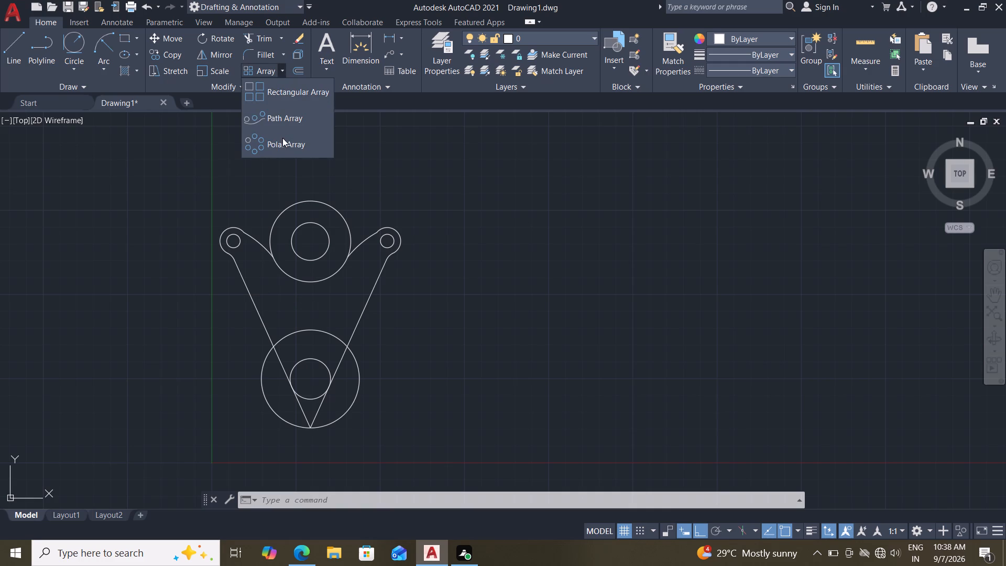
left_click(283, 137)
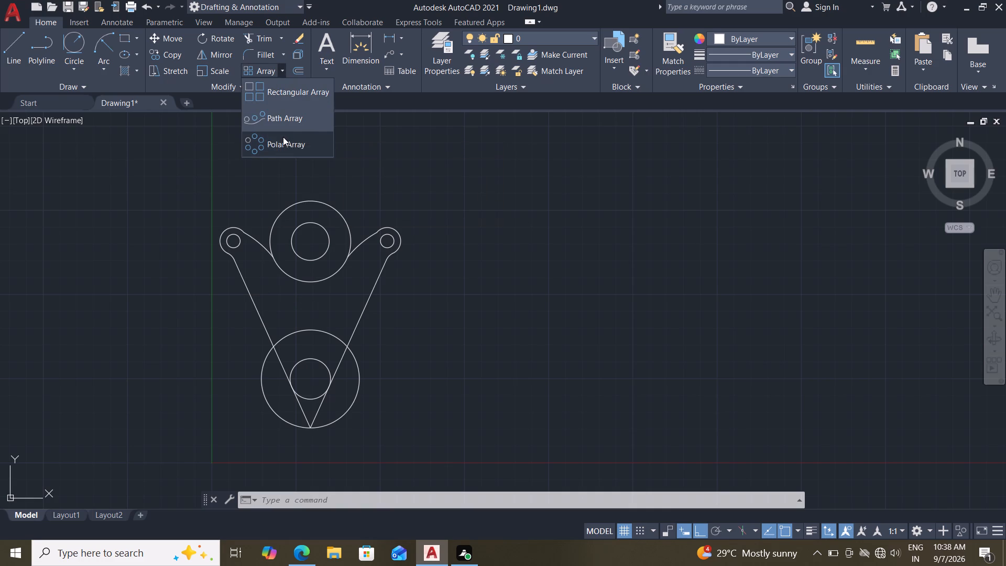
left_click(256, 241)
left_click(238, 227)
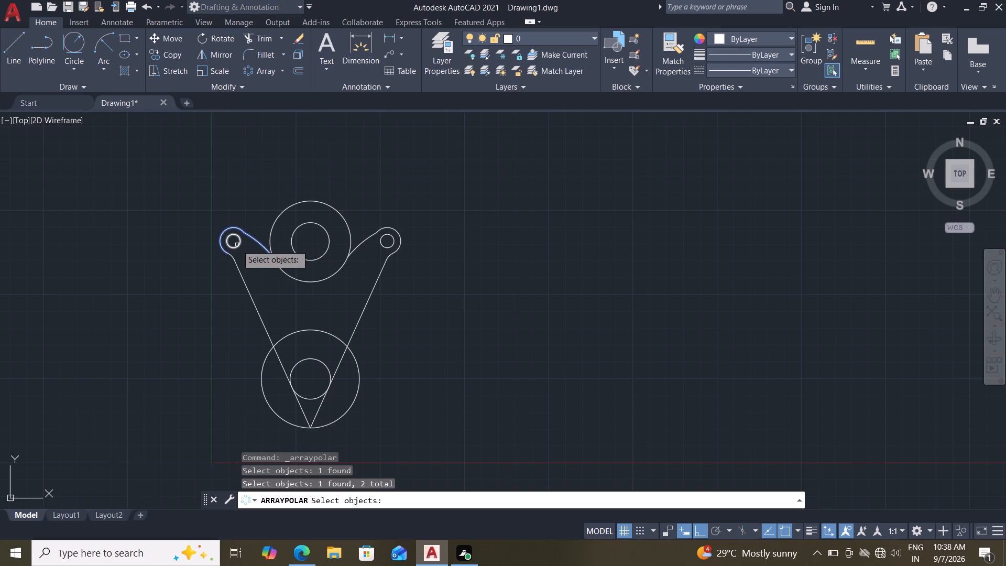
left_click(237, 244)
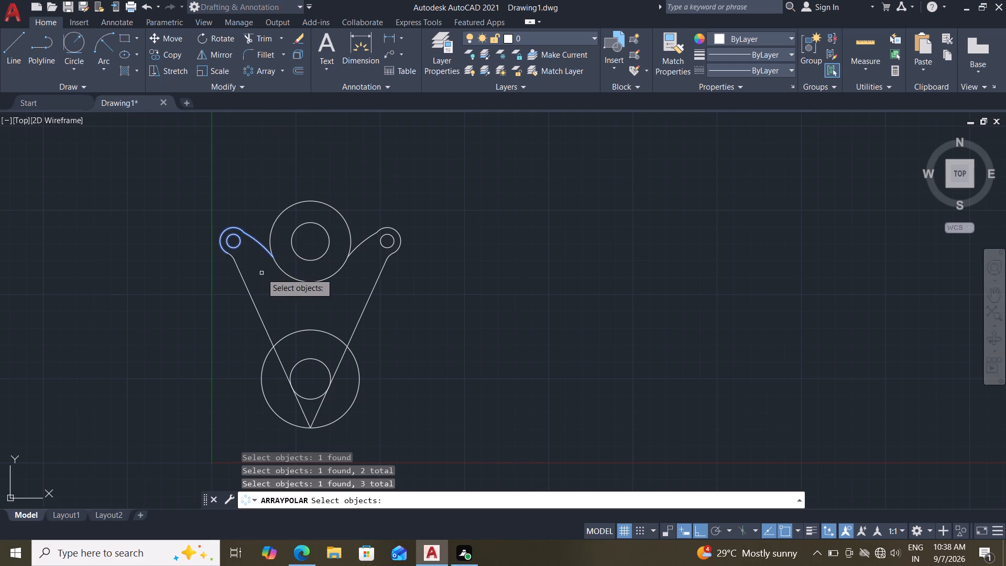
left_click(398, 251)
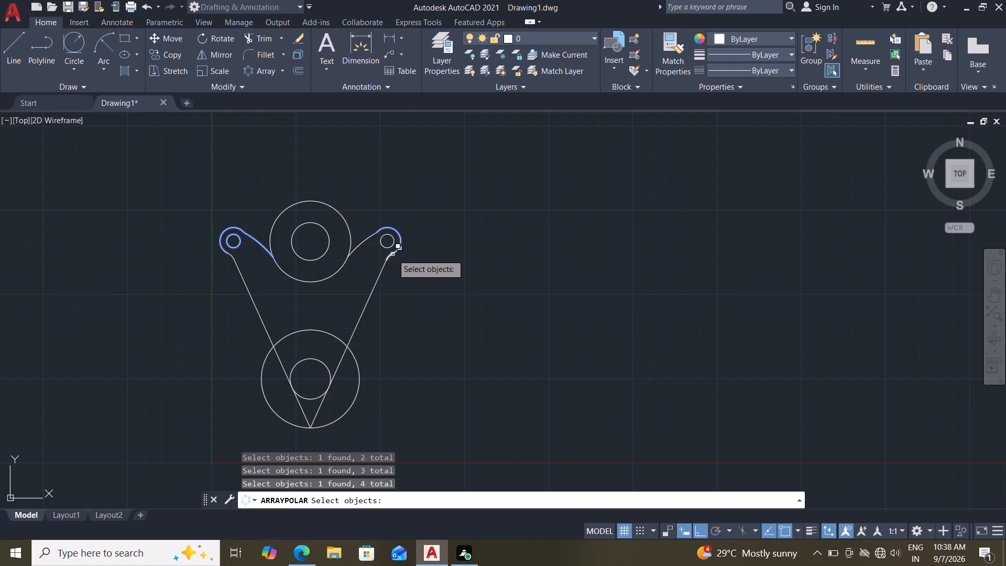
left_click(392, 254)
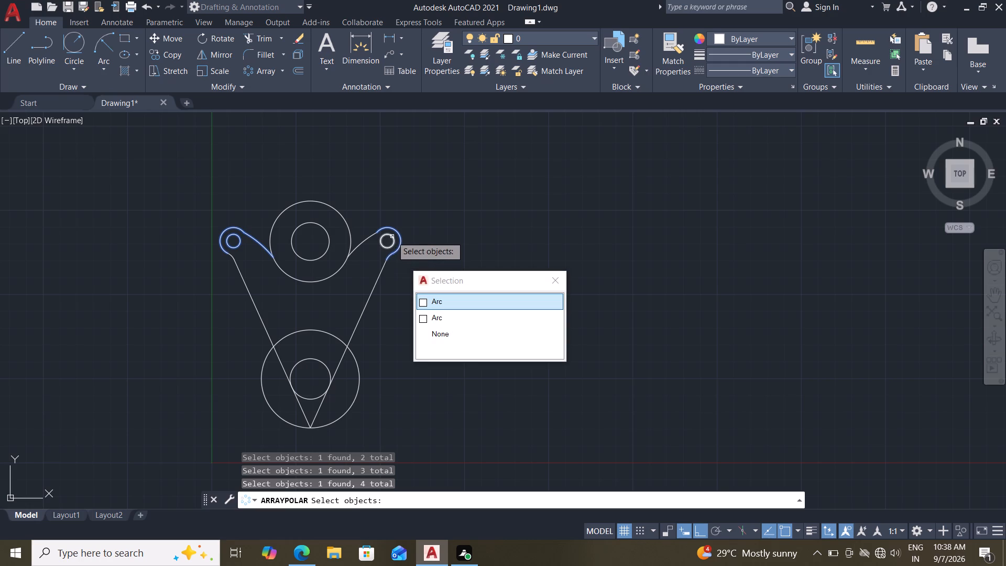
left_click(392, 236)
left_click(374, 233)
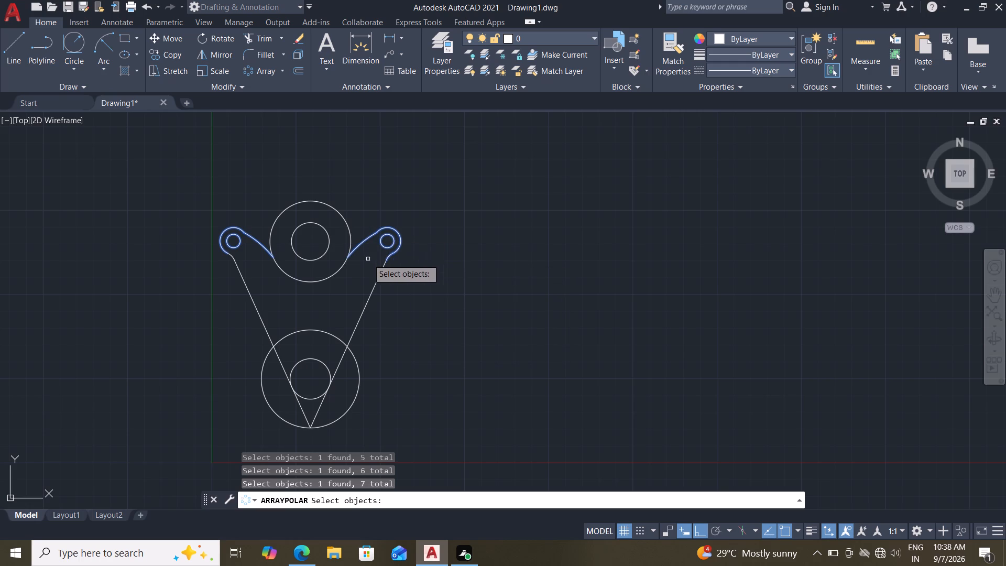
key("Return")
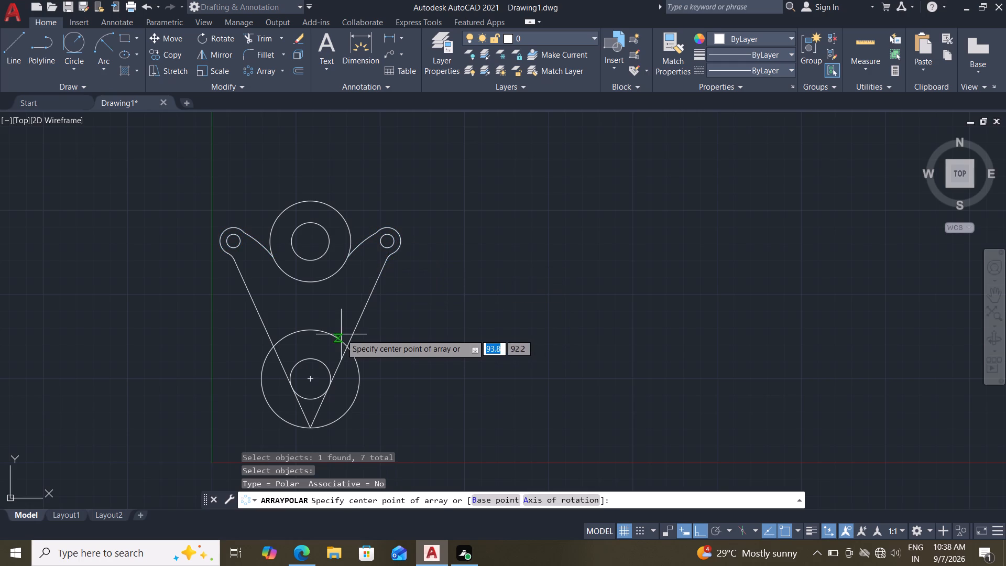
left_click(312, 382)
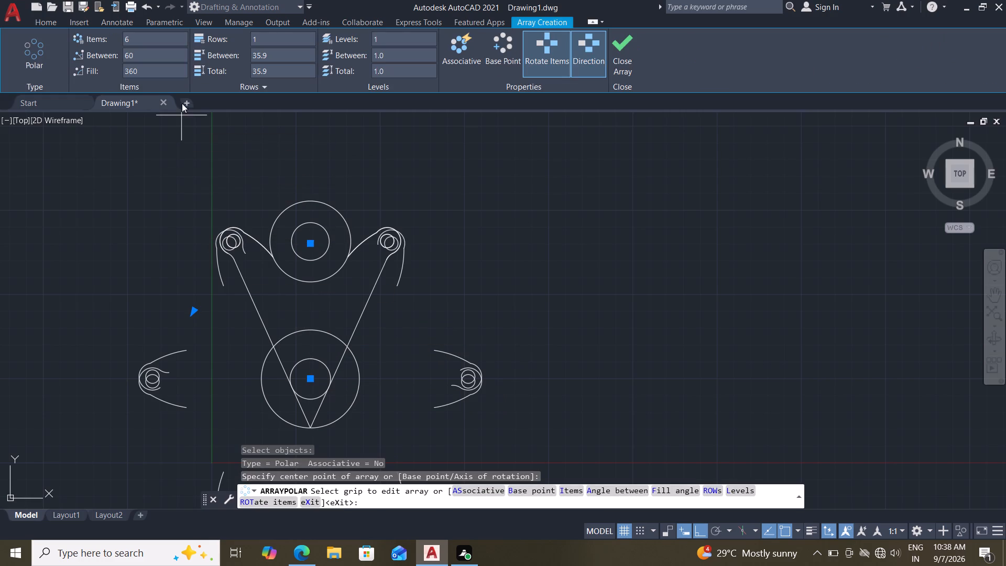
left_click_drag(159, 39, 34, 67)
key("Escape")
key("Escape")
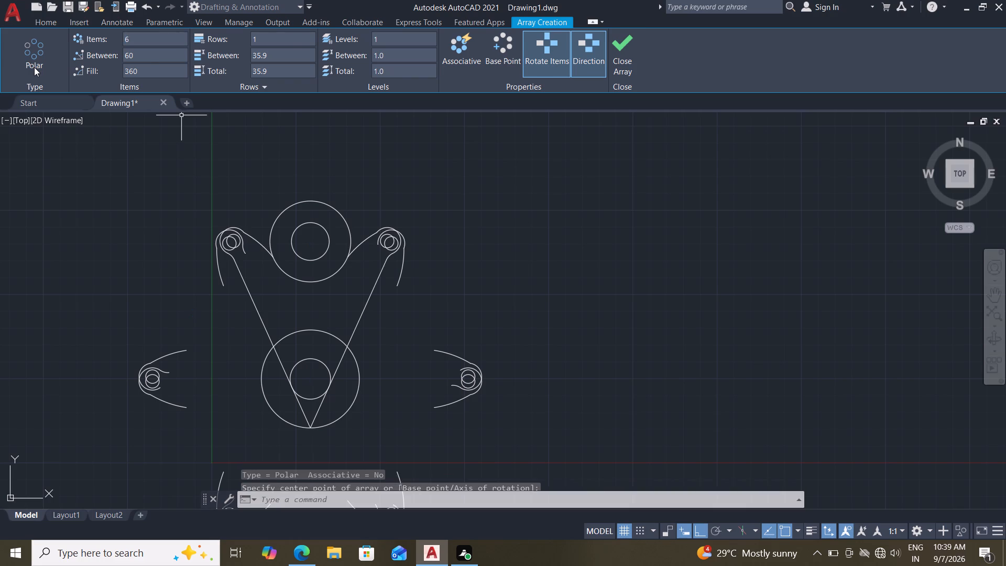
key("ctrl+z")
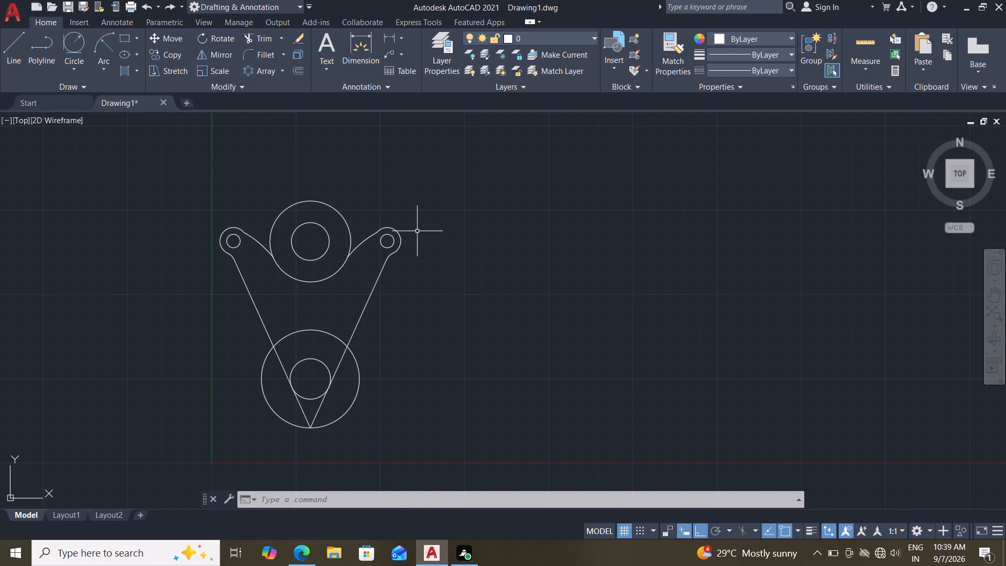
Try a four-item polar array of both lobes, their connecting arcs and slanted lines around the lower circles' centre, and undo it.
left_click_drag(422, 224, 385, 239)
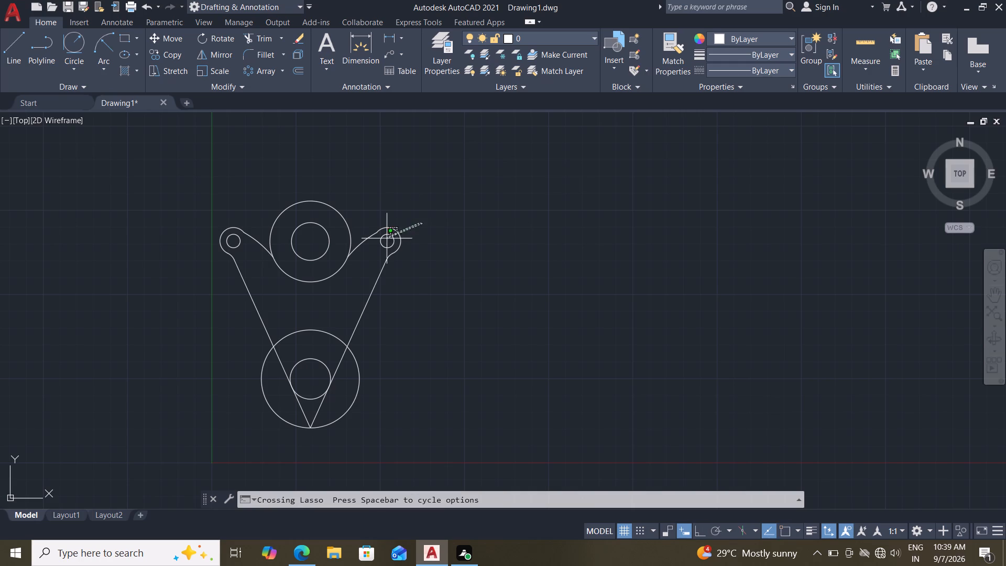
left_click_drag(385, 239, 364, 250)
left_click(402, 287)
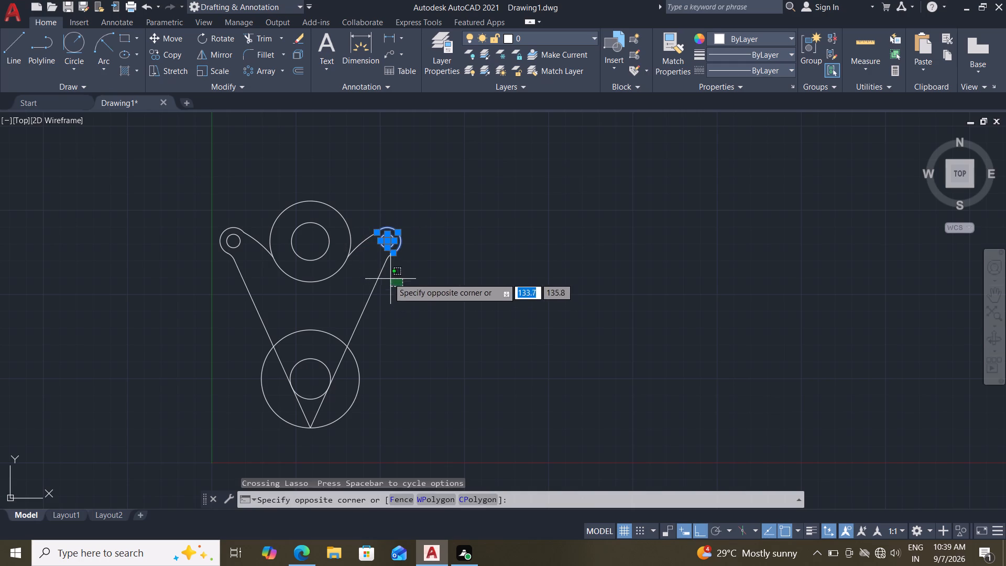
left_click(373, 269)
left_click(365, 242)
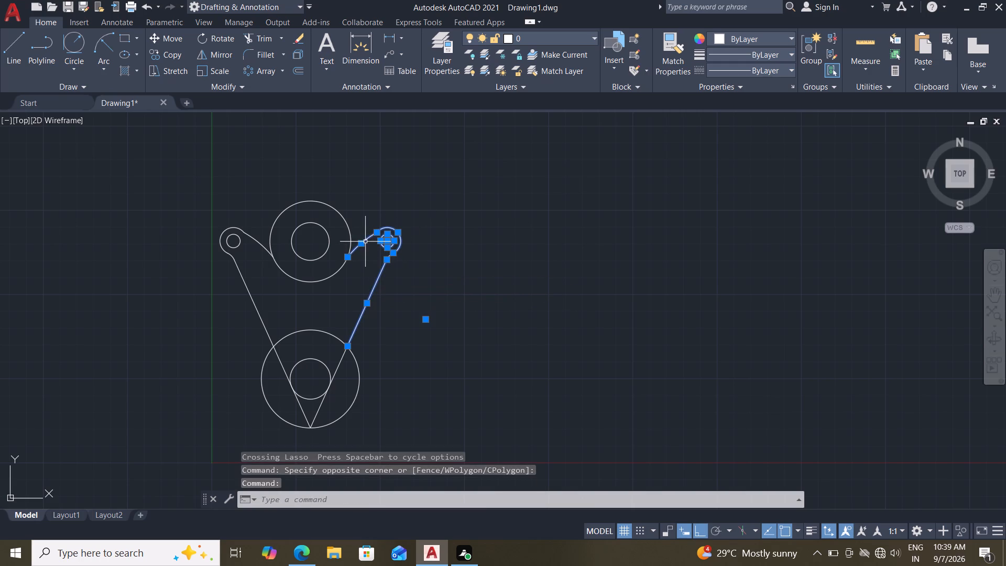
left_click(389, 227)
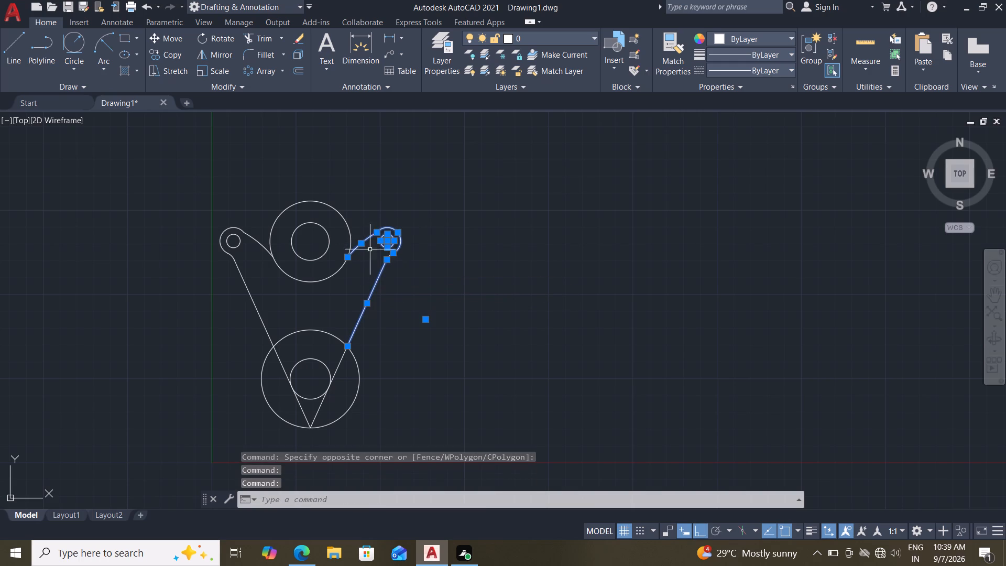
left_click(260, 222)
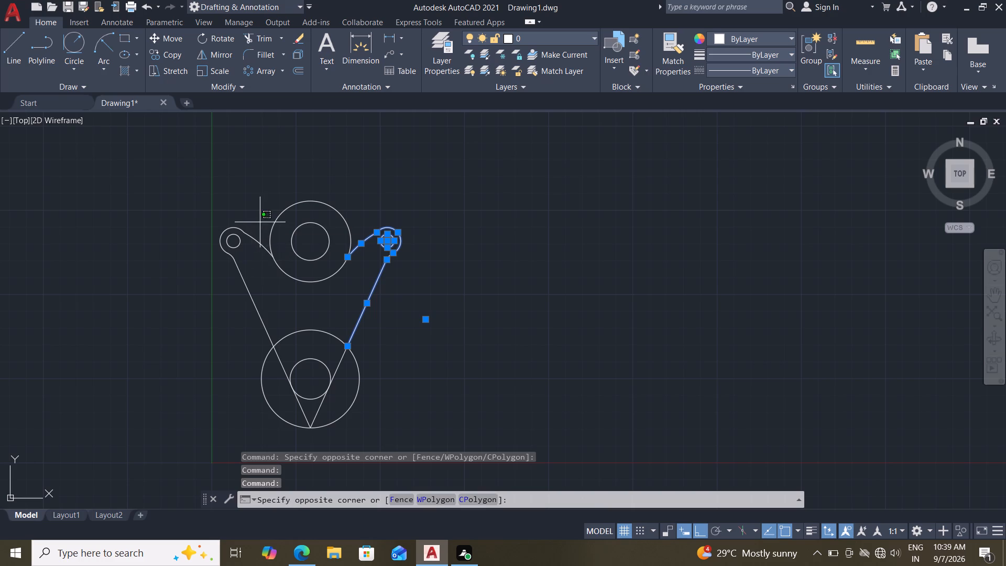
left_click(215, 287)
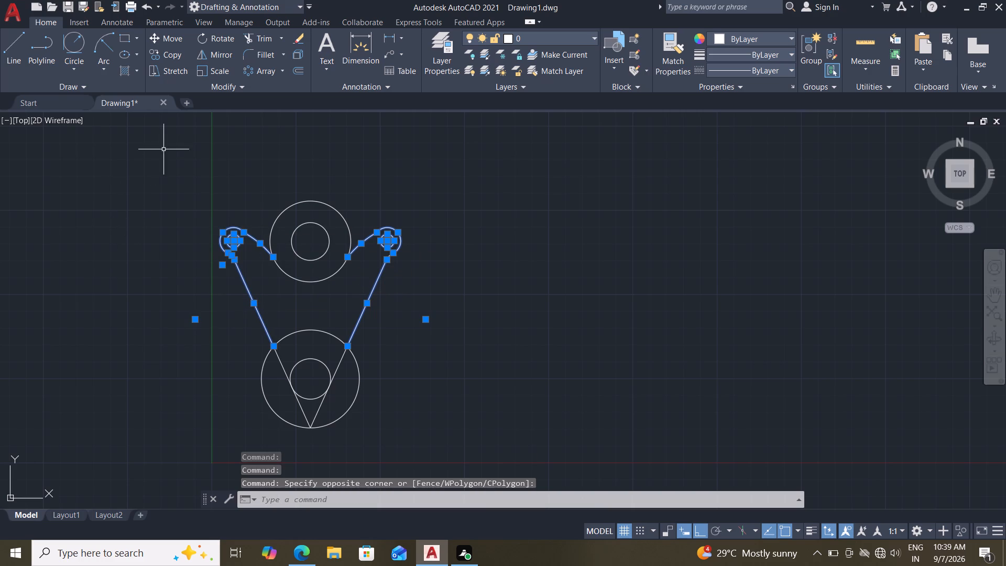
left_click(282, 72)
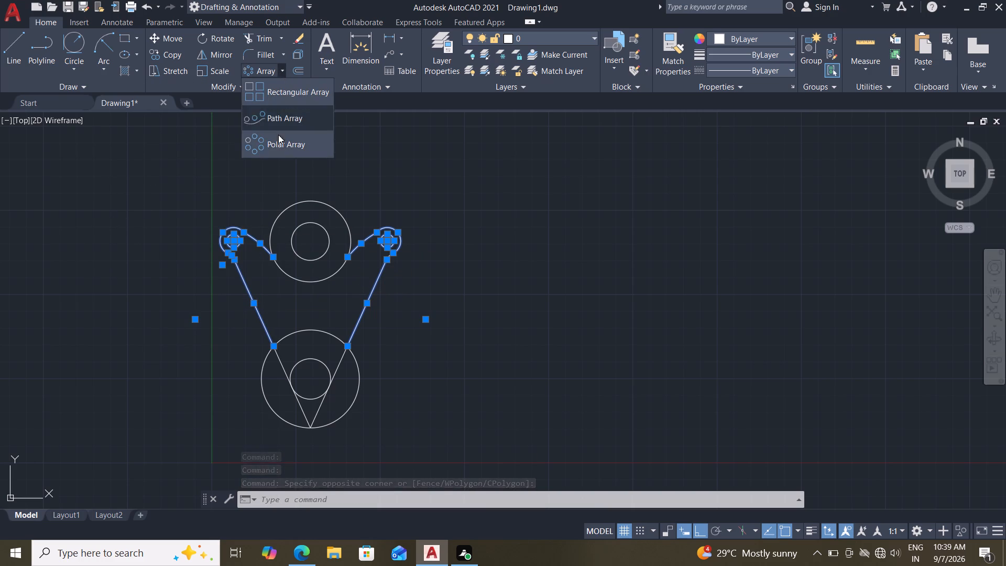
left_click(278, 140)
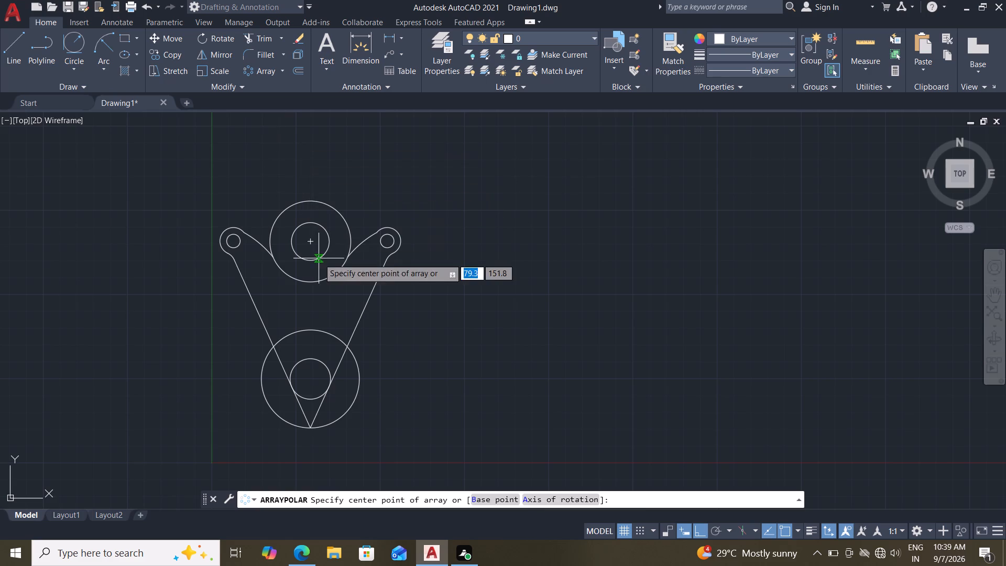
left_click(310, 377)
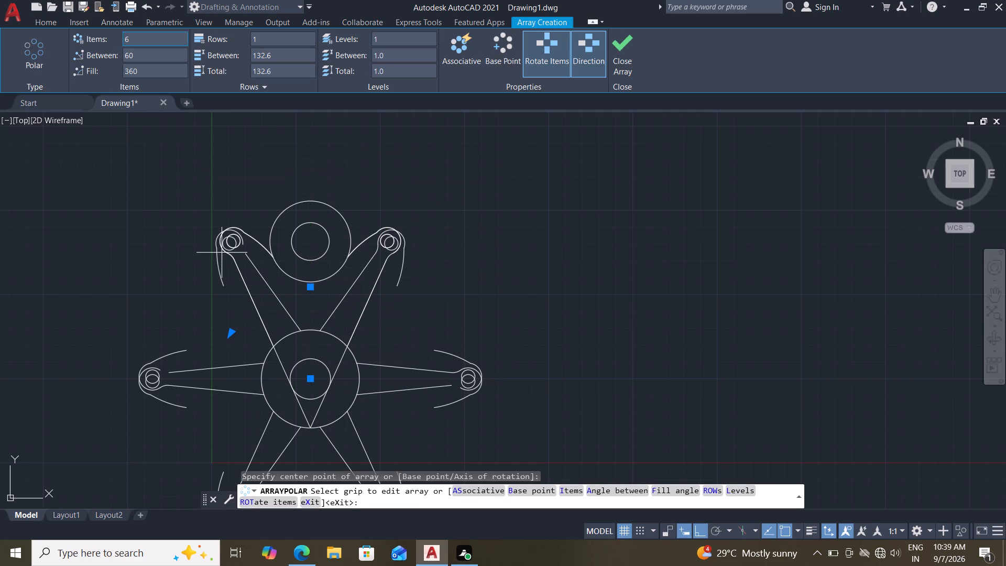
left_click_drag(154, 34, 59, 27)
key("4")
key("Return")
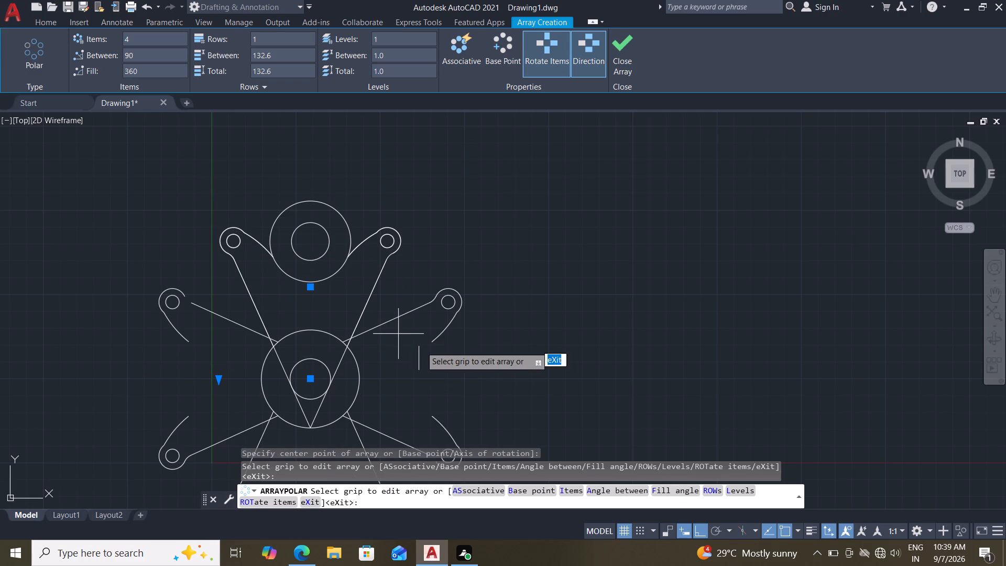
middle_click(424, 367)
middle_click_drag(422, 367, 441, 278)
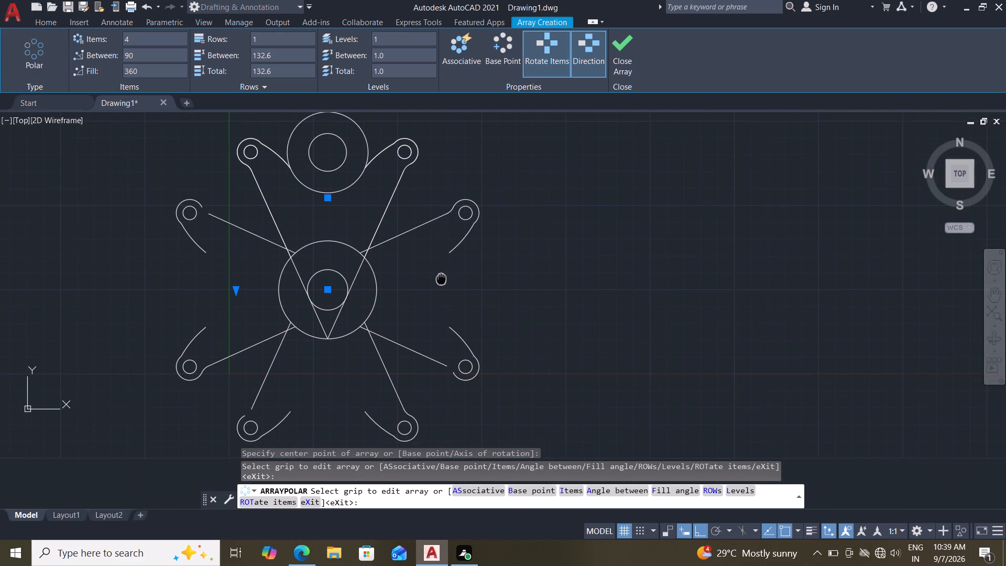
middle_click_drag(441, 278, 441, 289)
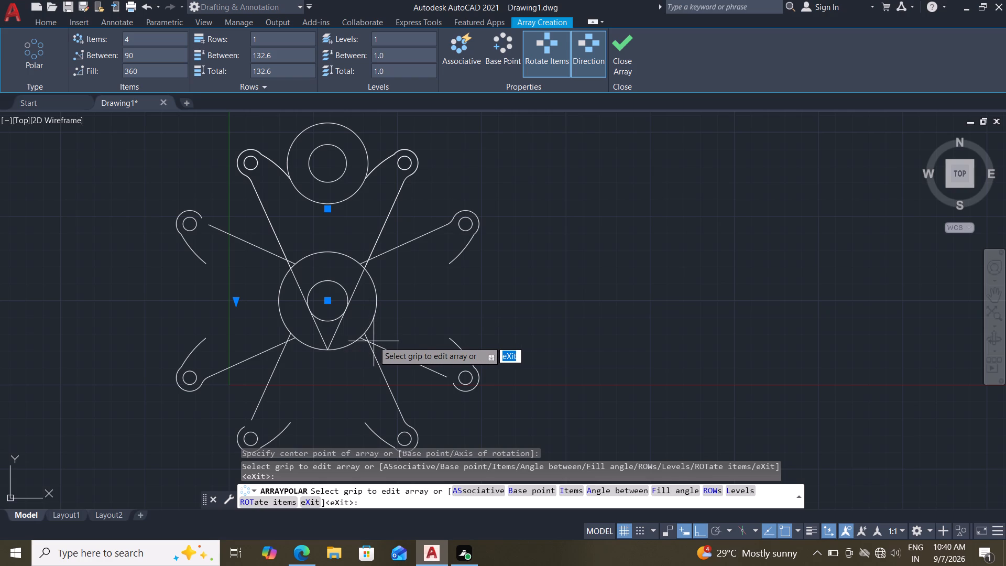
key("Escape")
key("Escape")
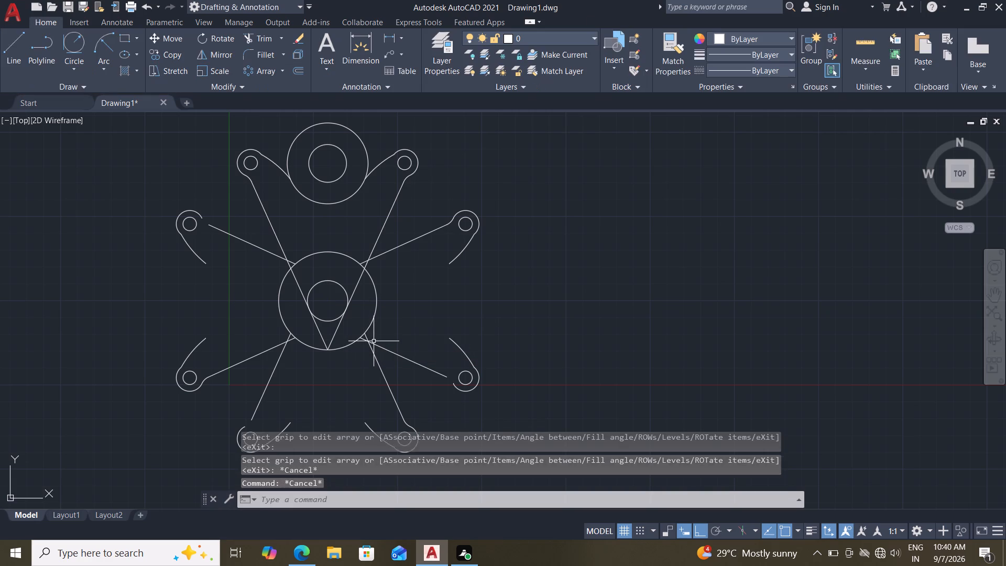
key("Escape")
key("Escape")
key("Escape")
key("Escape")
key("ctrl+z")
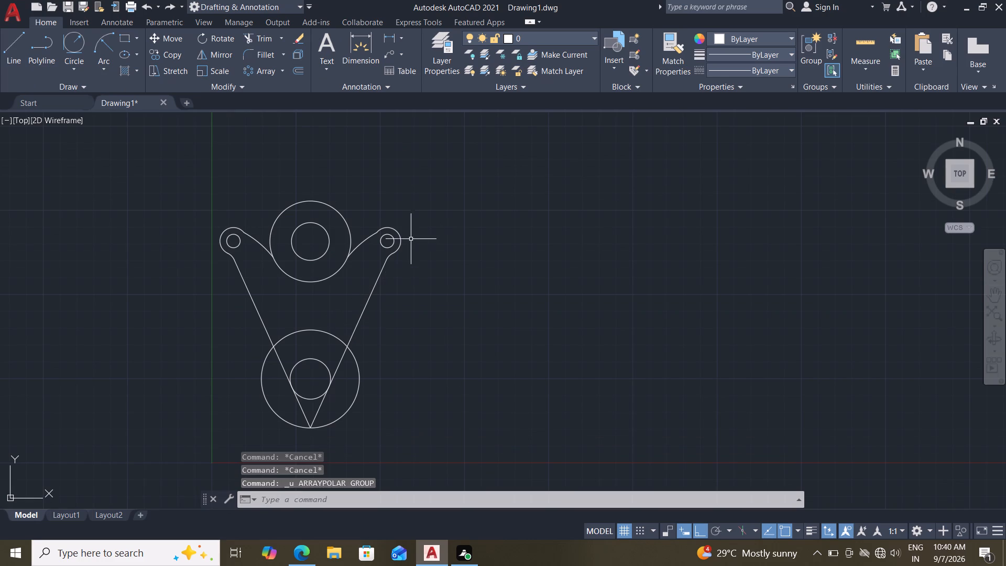
Polar-array the upper large circles, both lobes, connecting arcs and slanted lines around the lower circles' centre with 4 items over 360 degrees.
left_click(467, 173)
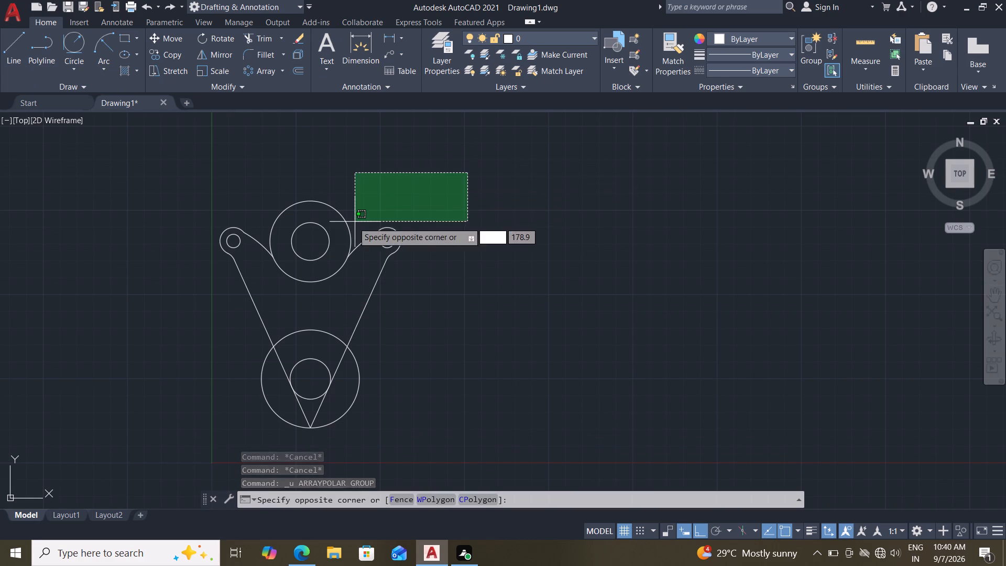
left_click(190, 319)
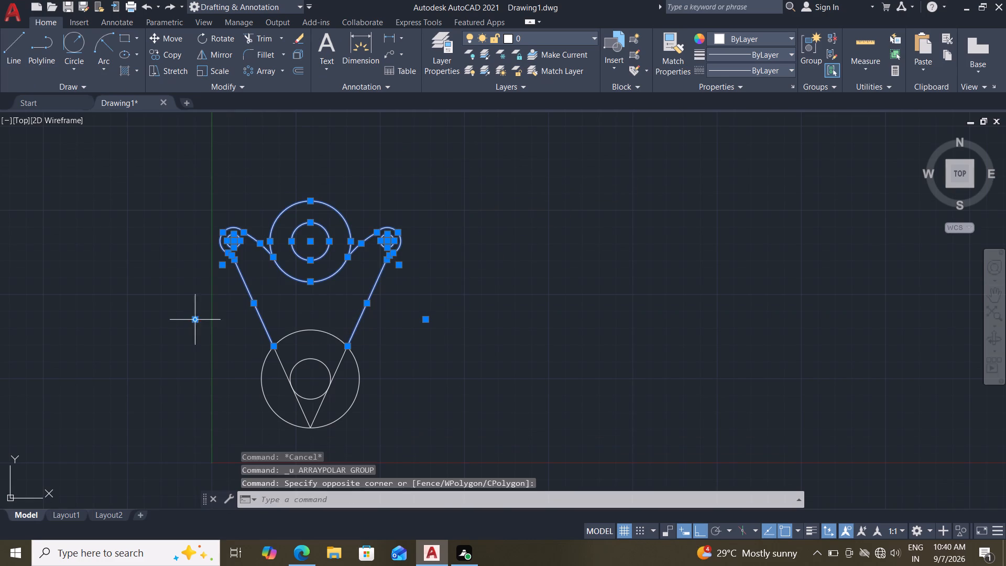
left_click(283, 67)
left_click(283, 149)
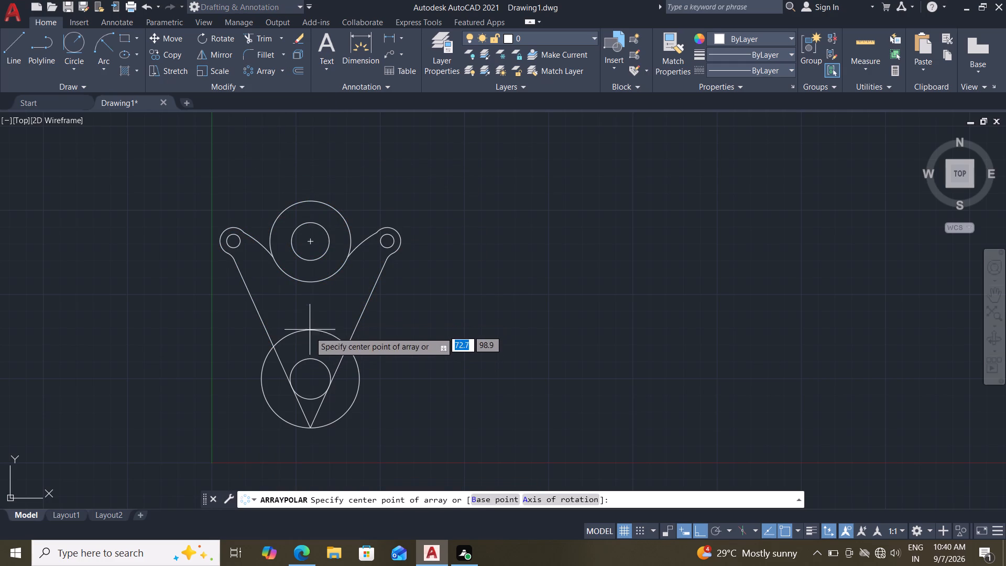
left_click(309, 375)
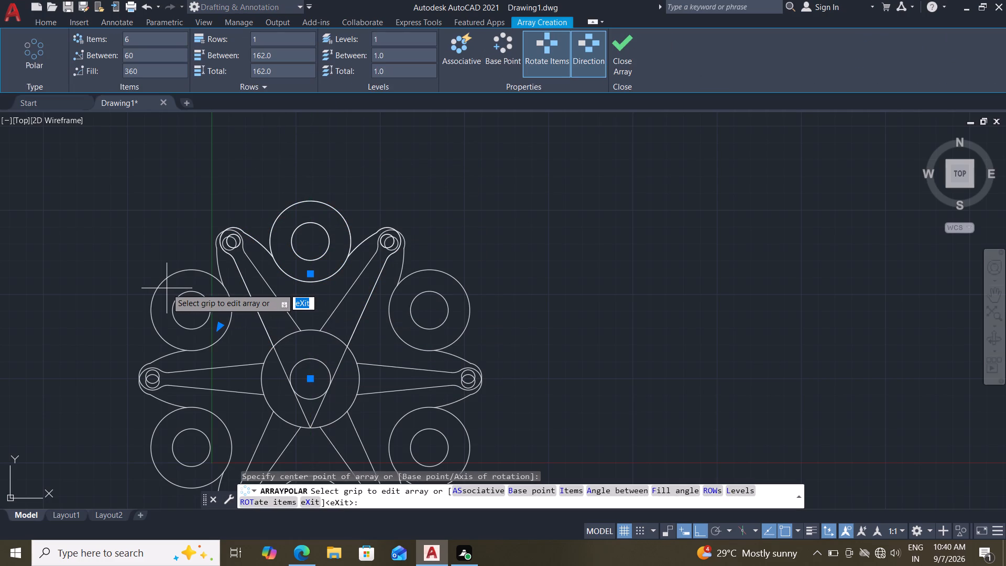
left_click_drag(158, 44, 134, 43)
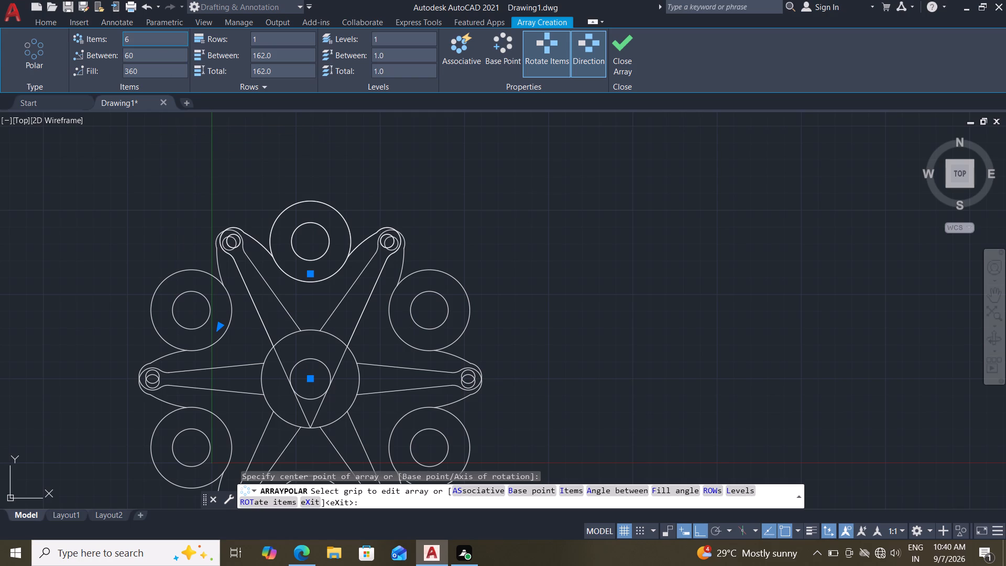
left_click_drag(134, 43, 0, 48)
key("4")
key("Return")
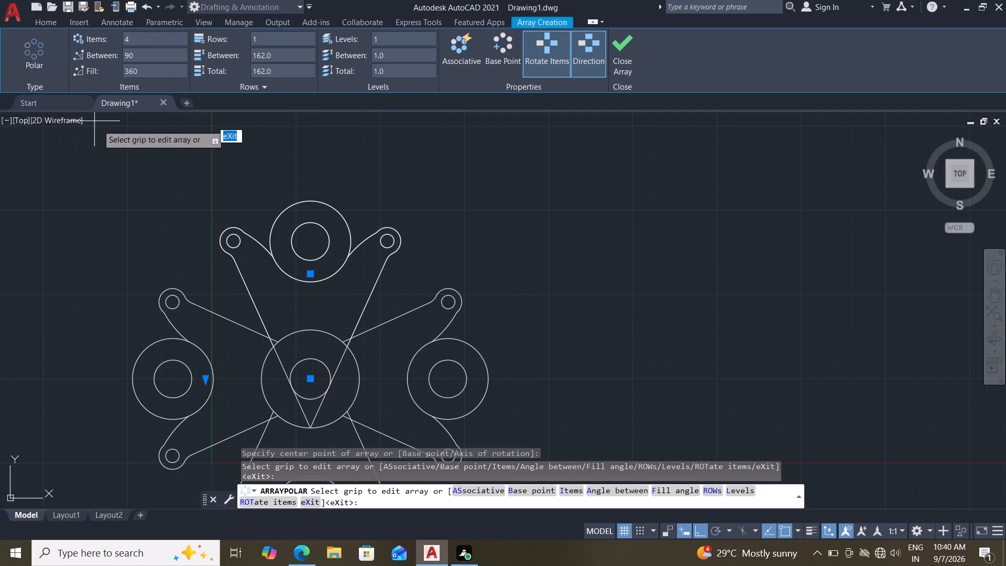
middle_click(92, 113)
middle_click_drag(90, 108, 114, 162)
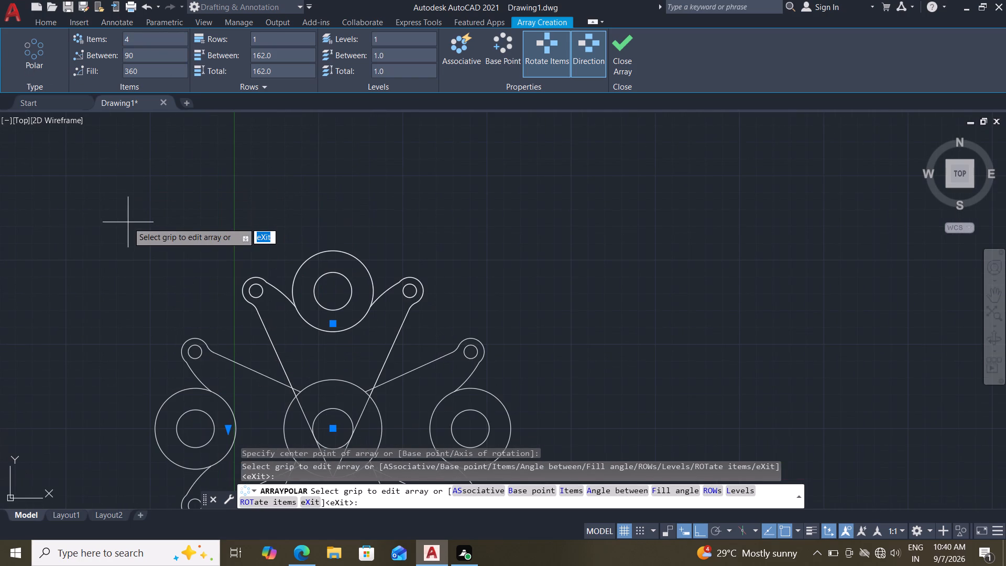
scroll(128, 222, "down", 3, "ctrl")
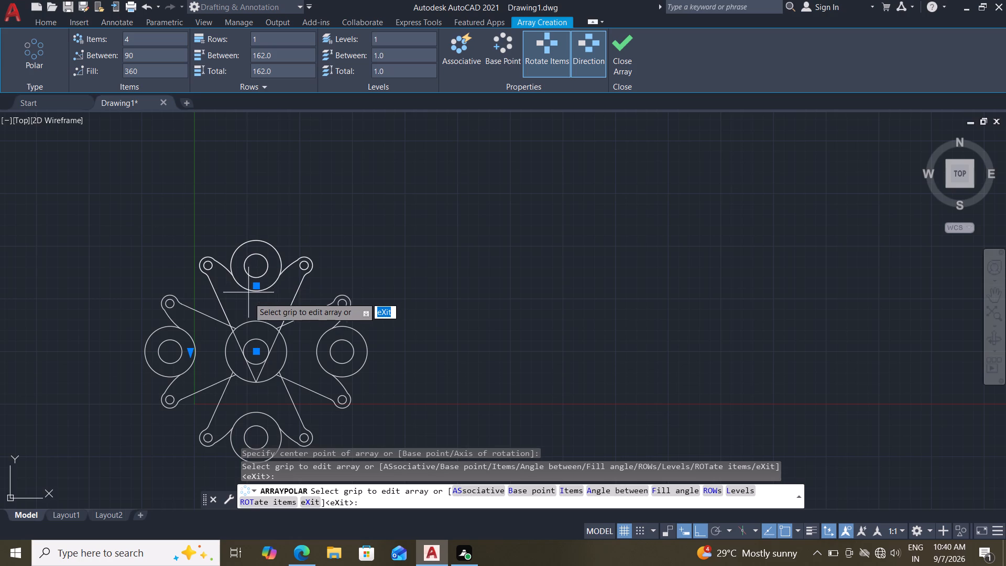
middle_click_drag(250, 308, 258, 275)
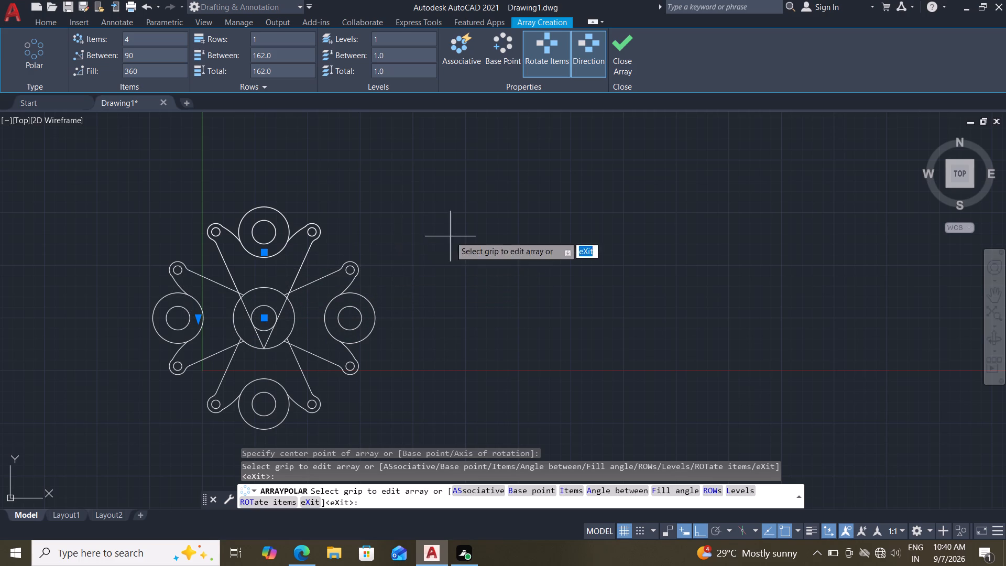
left_click(628, 57)
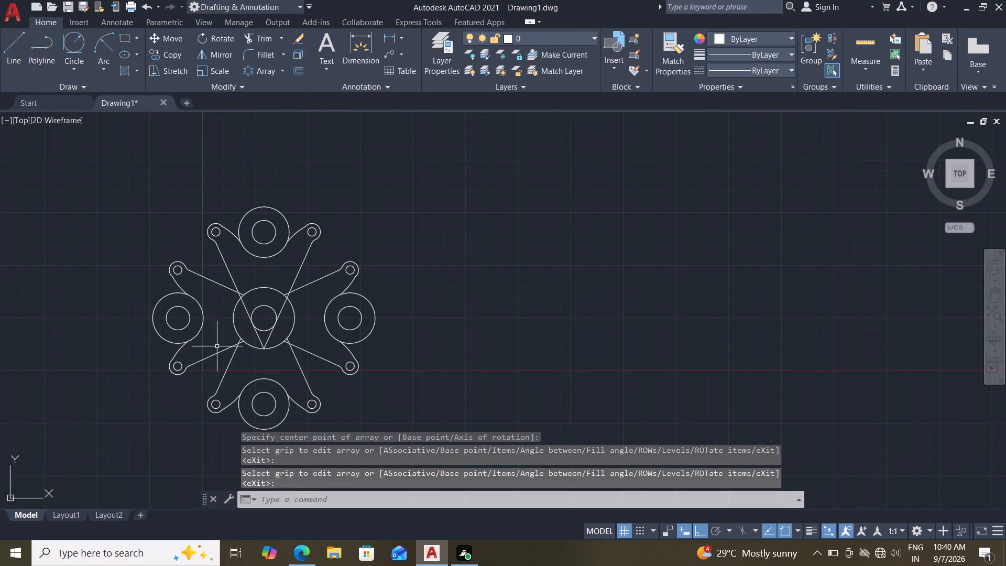
Erase the two leftover slanted line segments forming a V inside the central large circle.
middle_click_drag(209, 351, 237, 321)
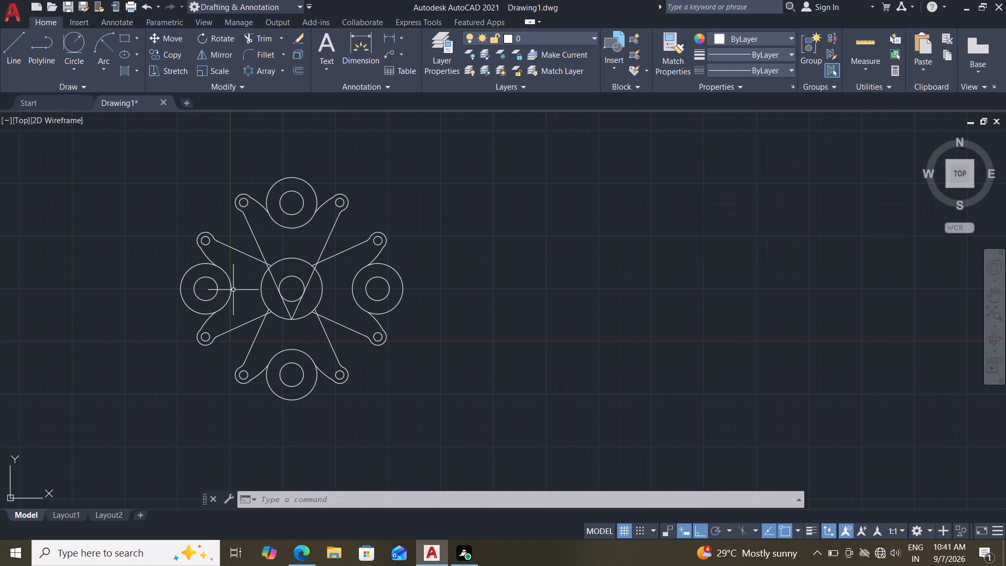
left_click(275, 277)
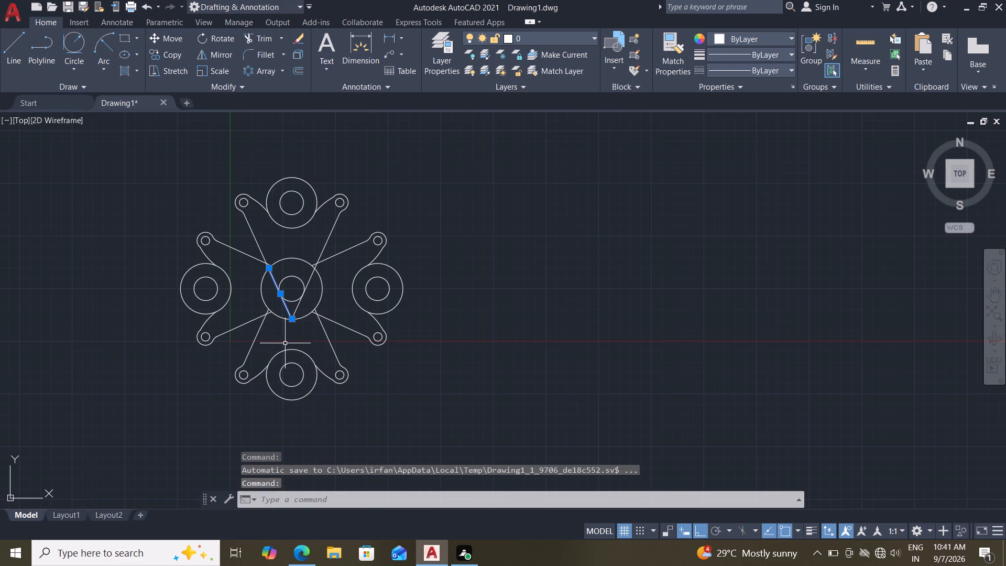
left_click(307, 284)
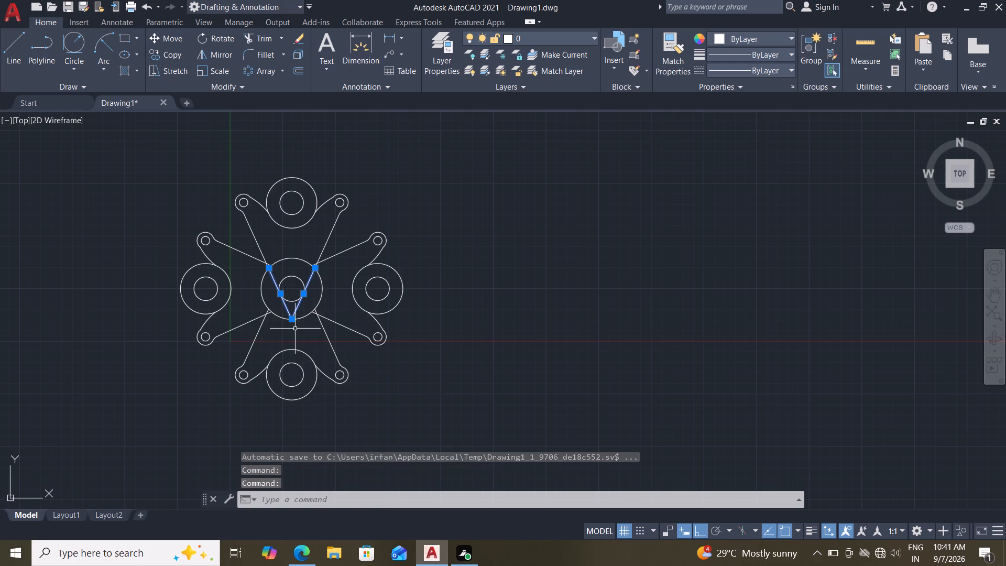
key("Delete")
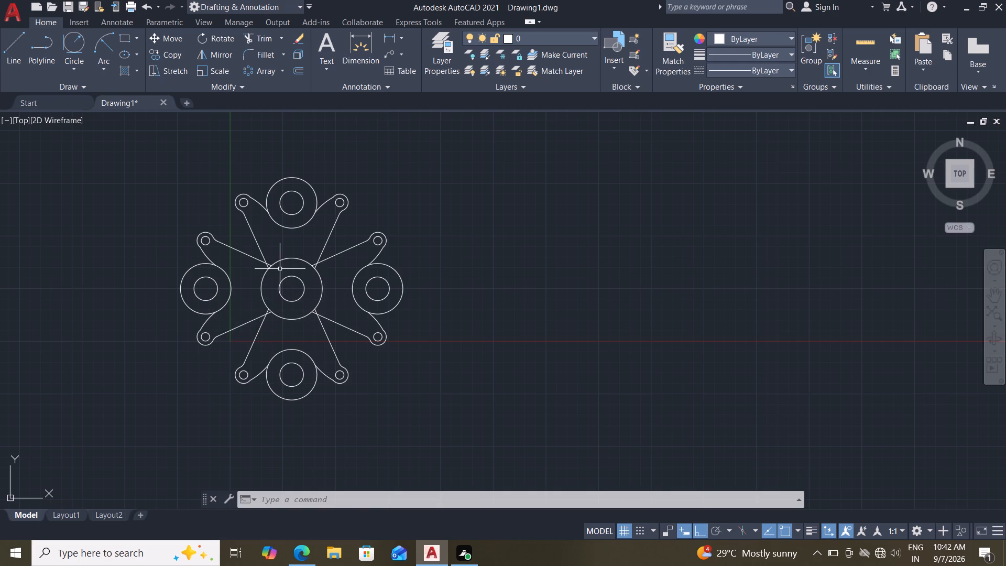
Draw a circle of radius 10 tangent to the two adjacent slanted lines at the upper left of the central circle.
scroll(319, 247, "down", 1, "ctrl")
scroll(319, 247, "up", 3, "ctrl")
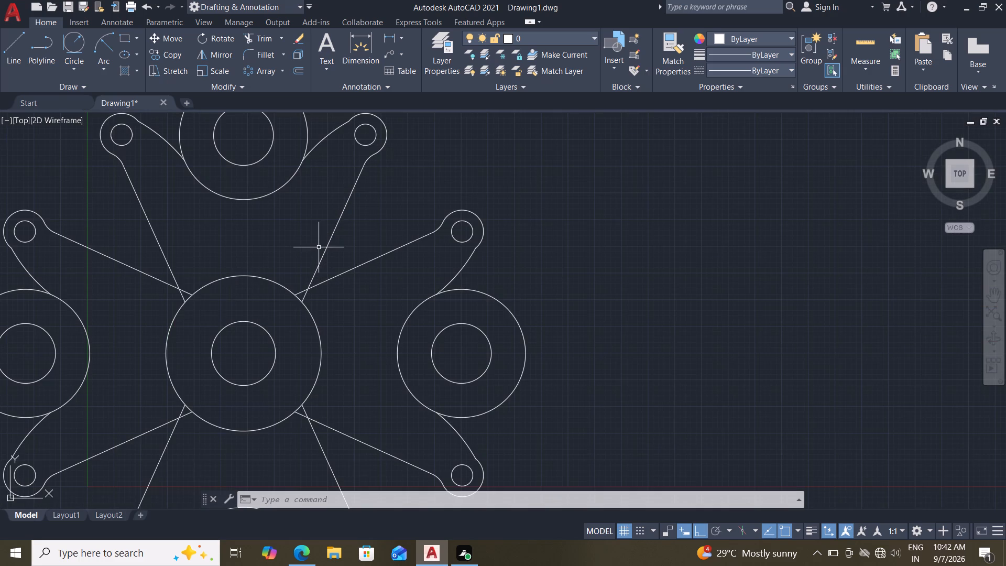
scroll(319, 247, "down", 1, "ctrl")
middle_click_drag(270, 254, 304, 238)
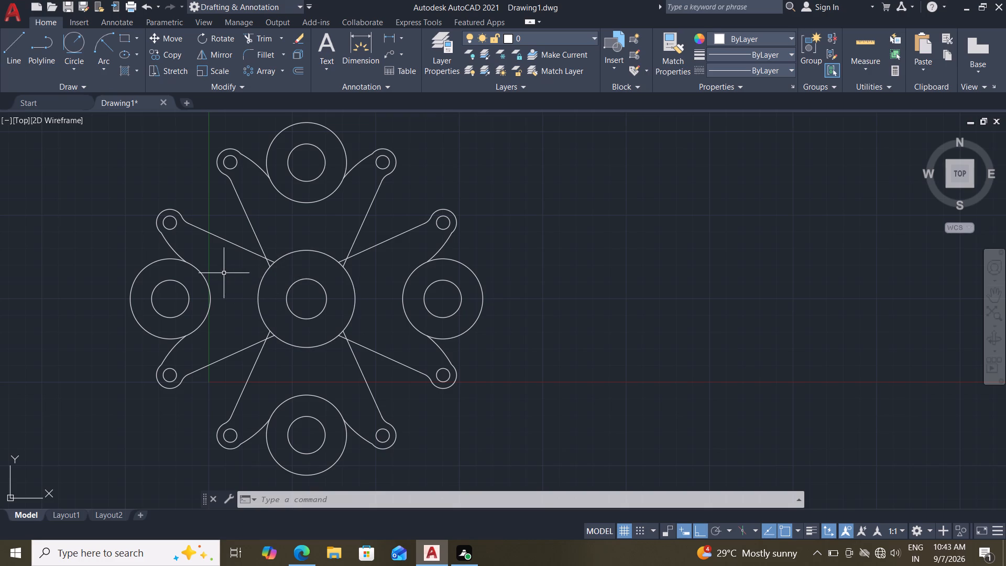
left_click(77, 43)
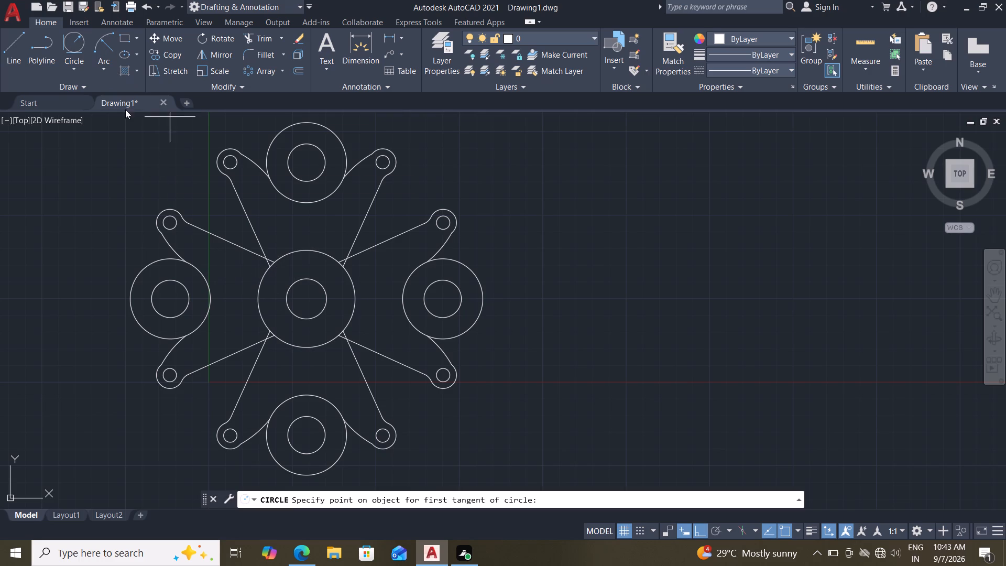
left_click(234, 248)
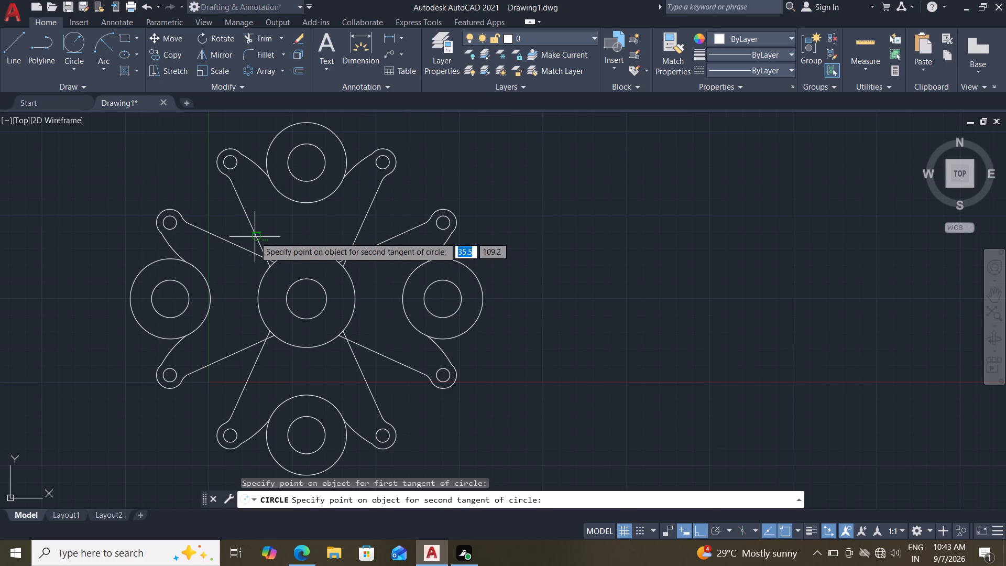
left_click(255, 237)
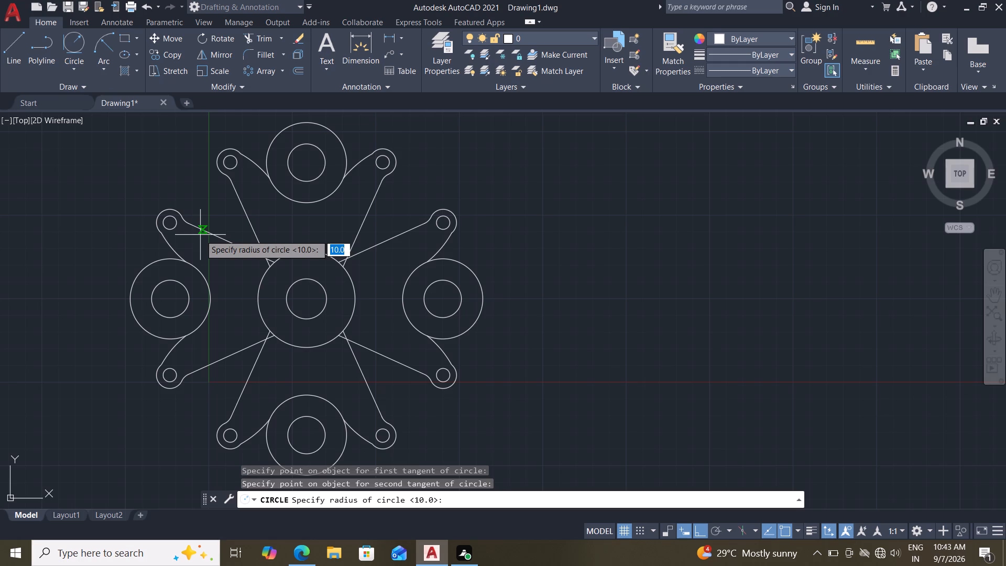
type("10")
key("Return")
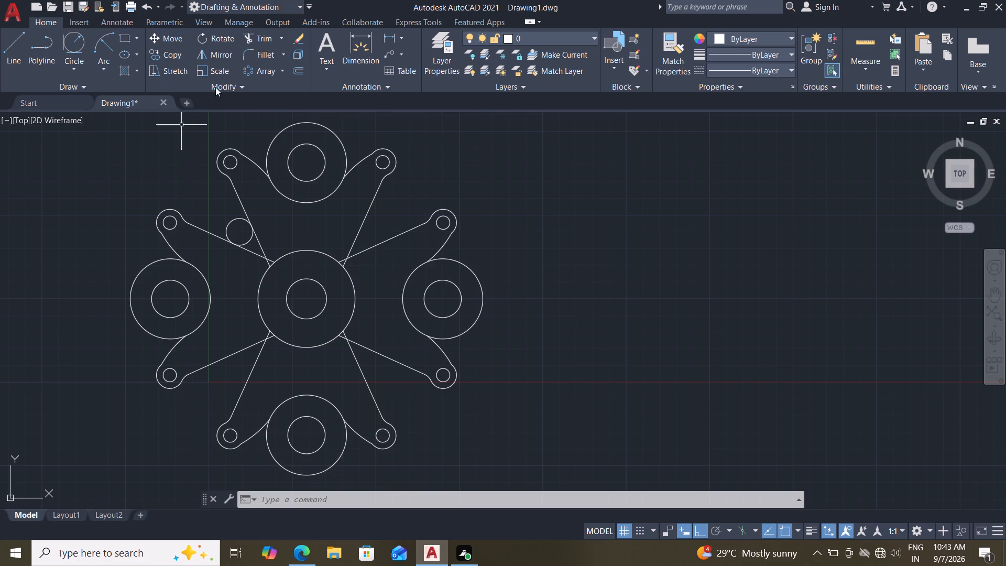
Trim the two slanted lines and the radius 10 circle at the upper left junction, leaving a rounded corner.
left_click(266, 37)
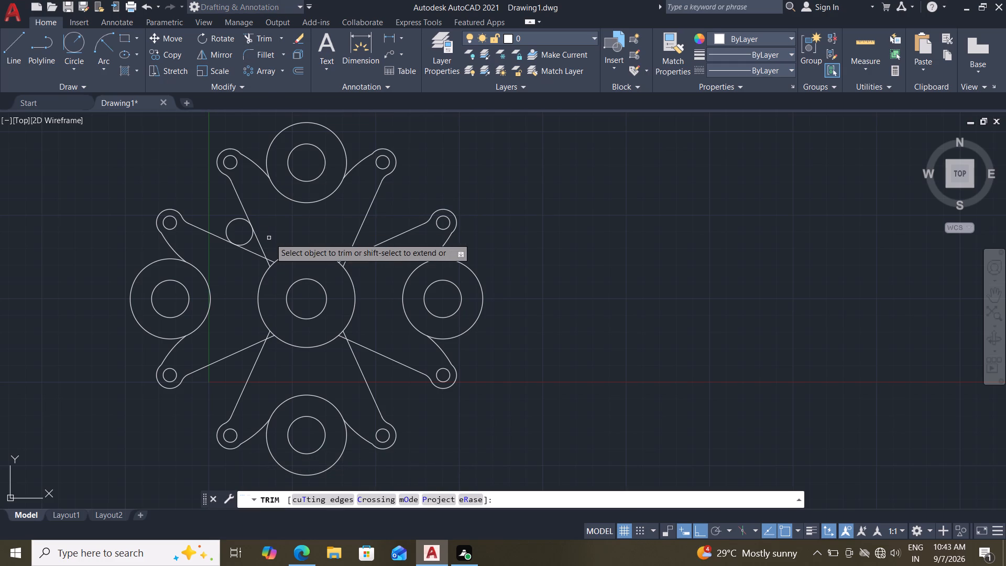
left_click(271, 238)
left_click(253, 264)
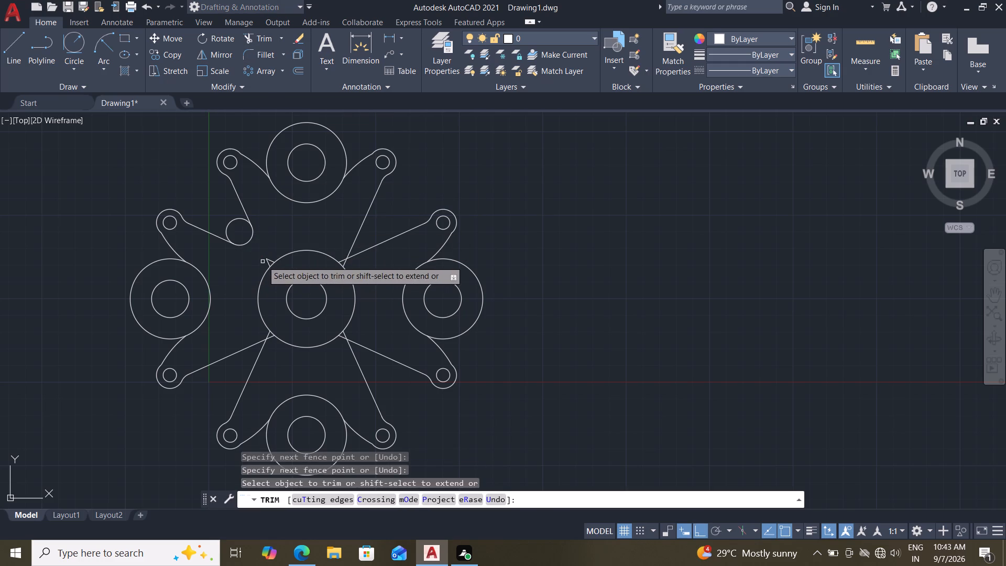
left_click(267, 260)
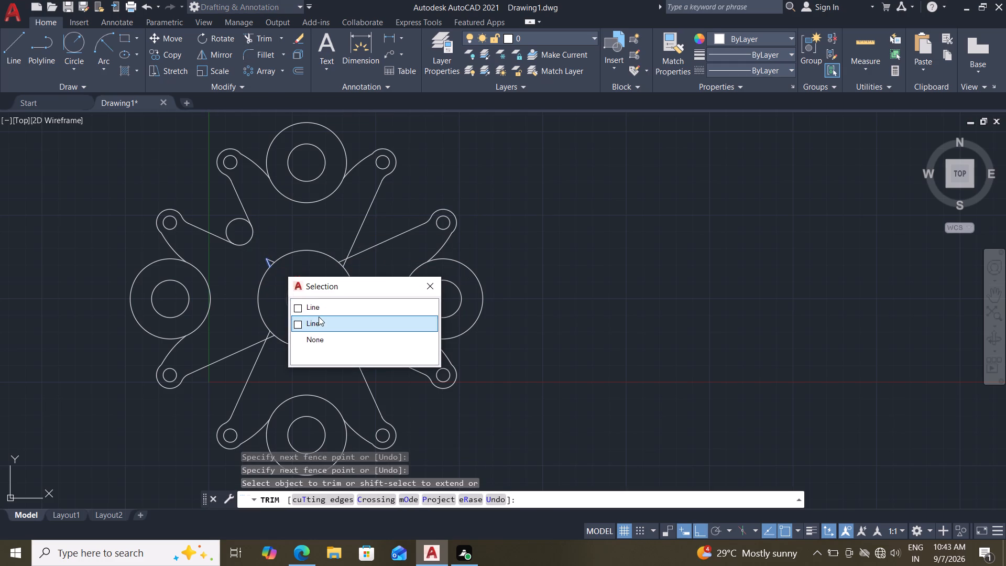
left_click(320, 313)
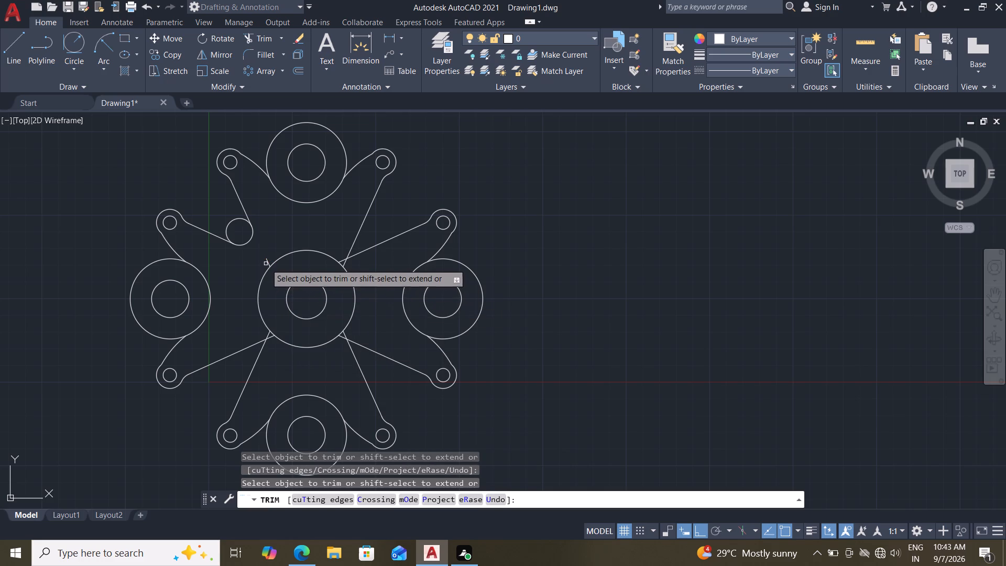
left_click(267, 260)
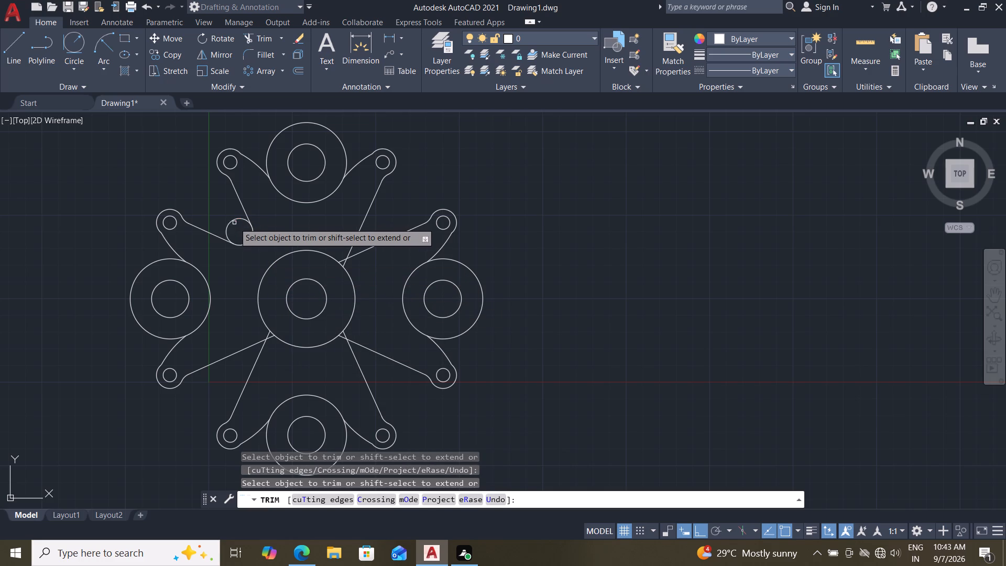
left_click(234, 223)
left_click(228, 217)
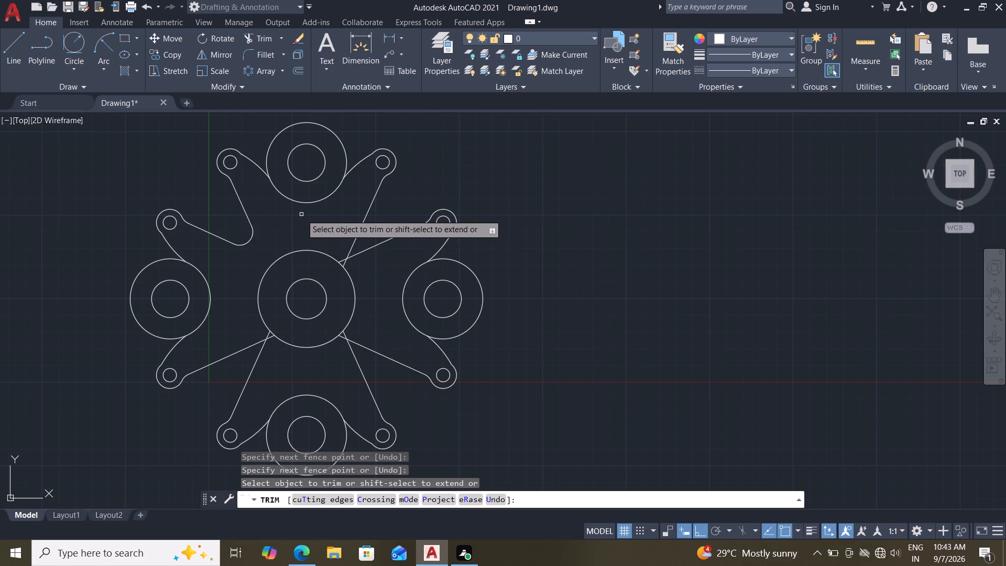
key("Escape")
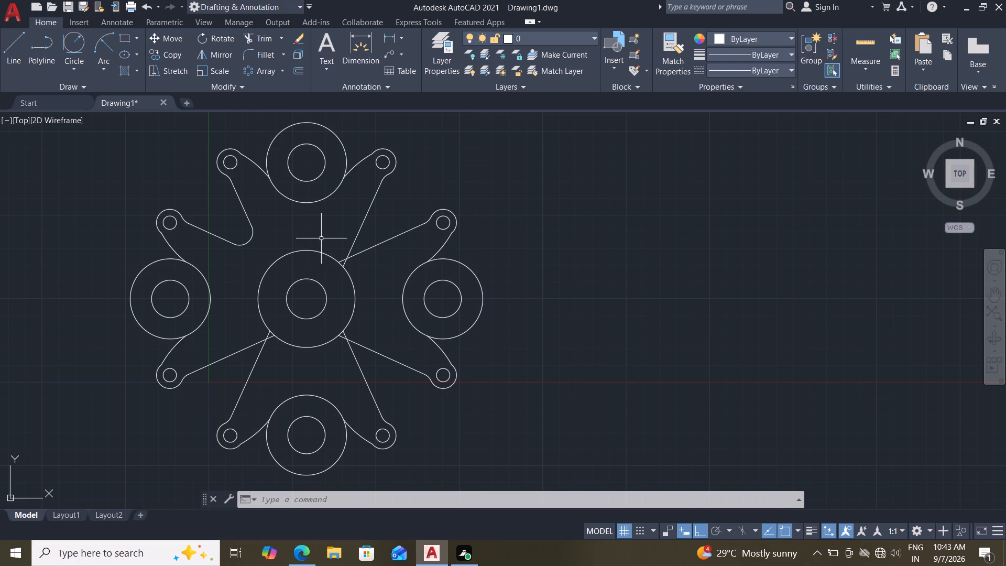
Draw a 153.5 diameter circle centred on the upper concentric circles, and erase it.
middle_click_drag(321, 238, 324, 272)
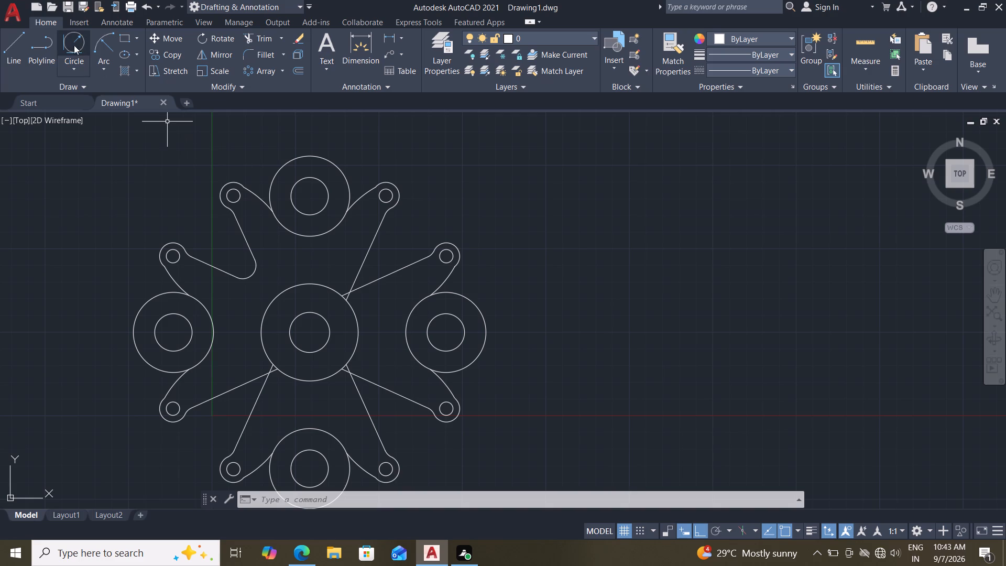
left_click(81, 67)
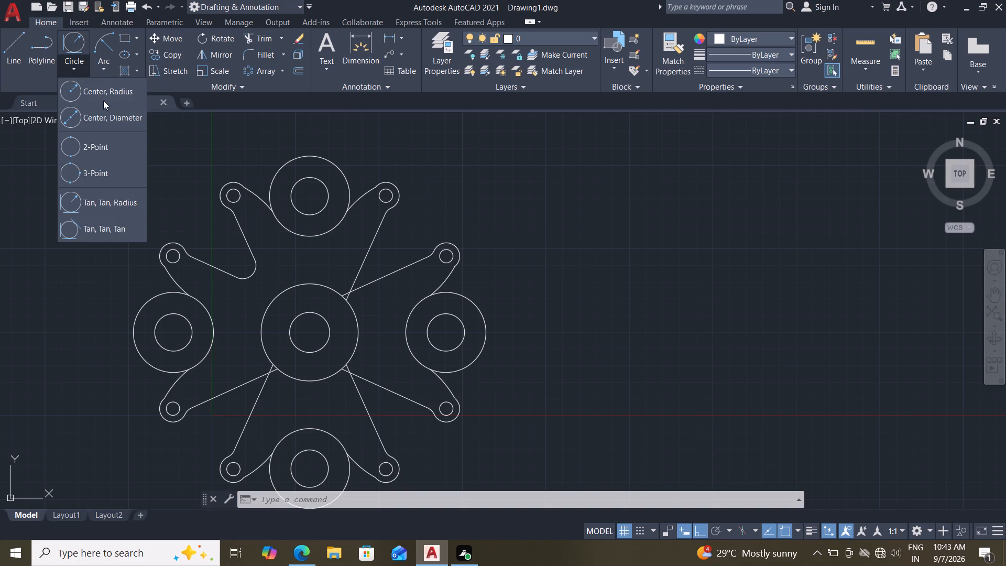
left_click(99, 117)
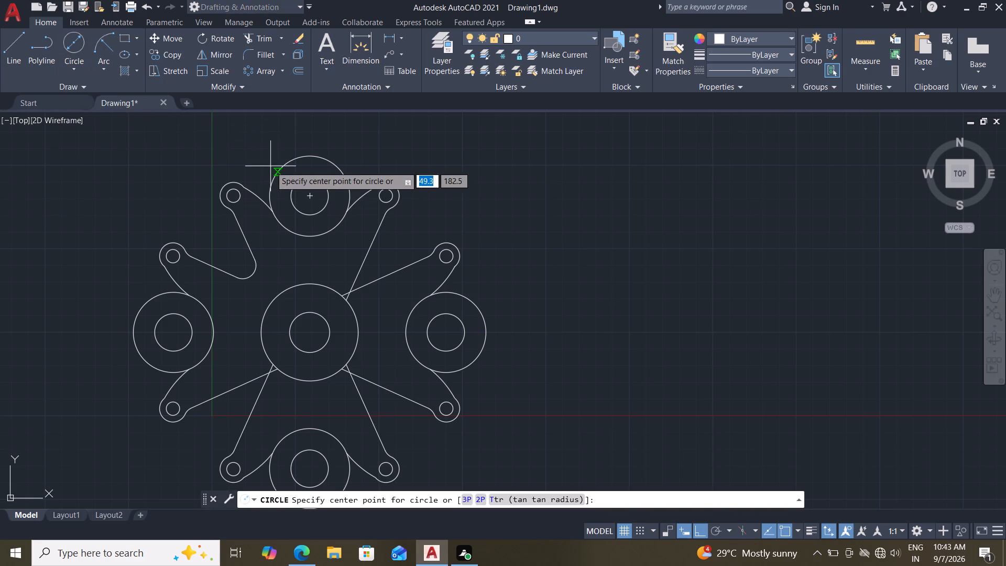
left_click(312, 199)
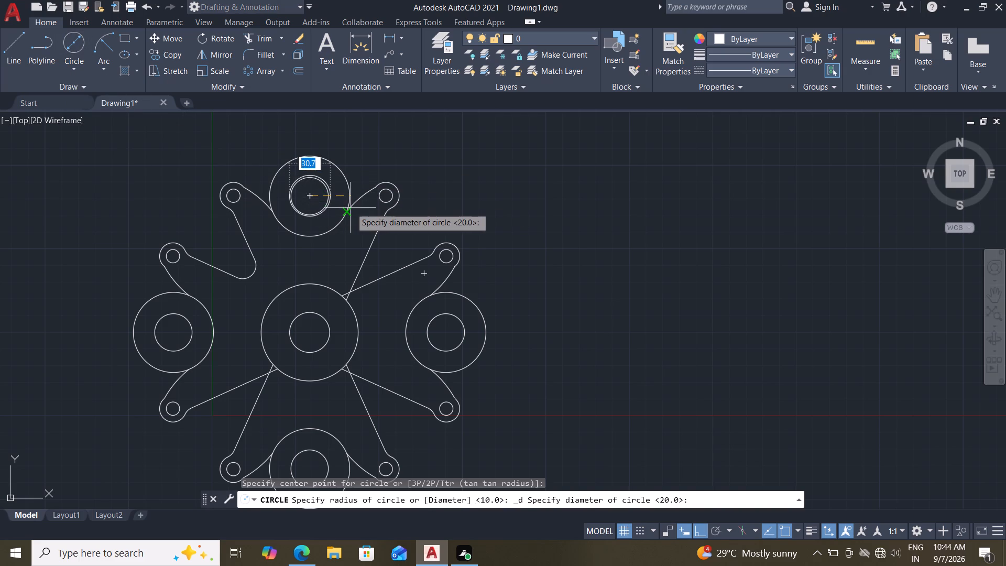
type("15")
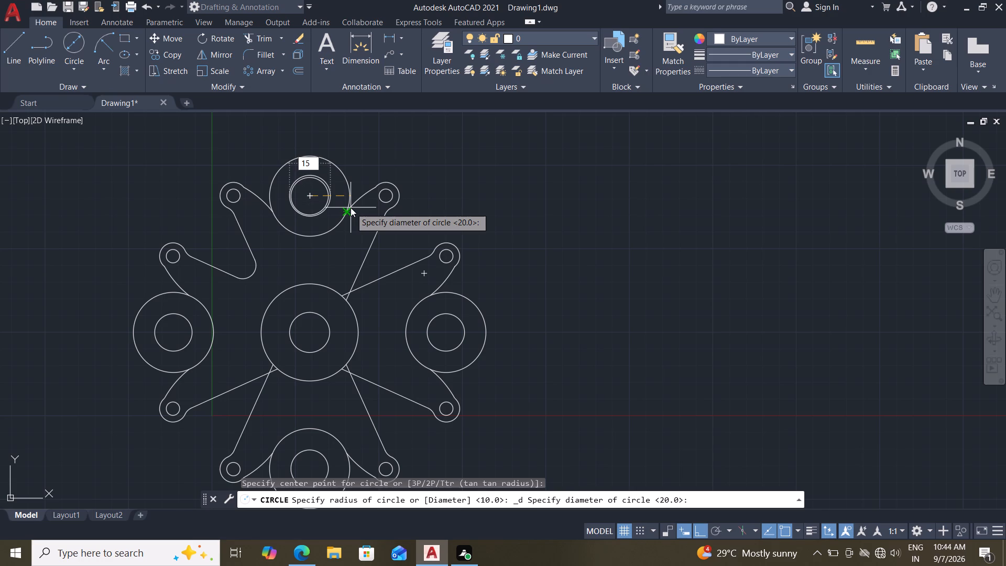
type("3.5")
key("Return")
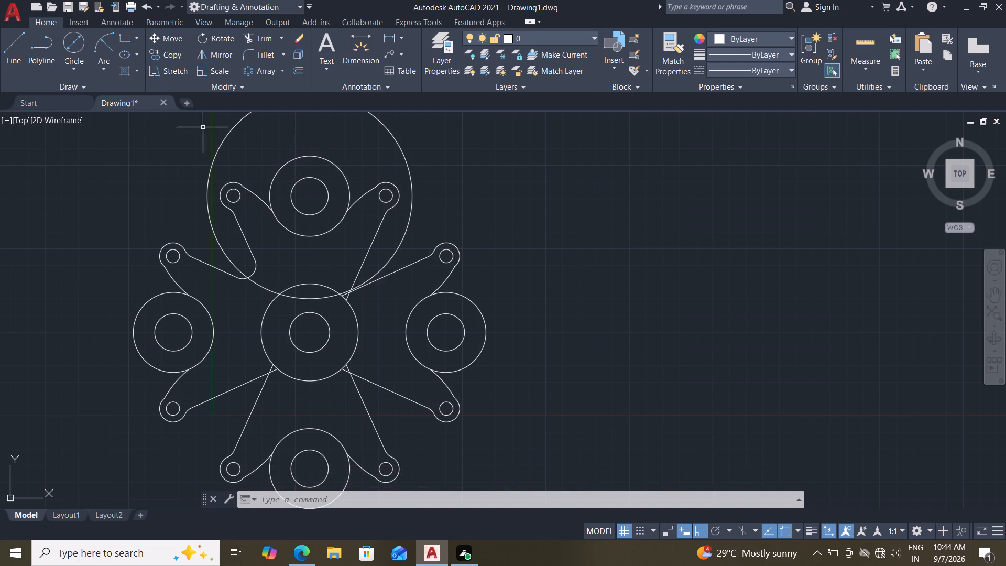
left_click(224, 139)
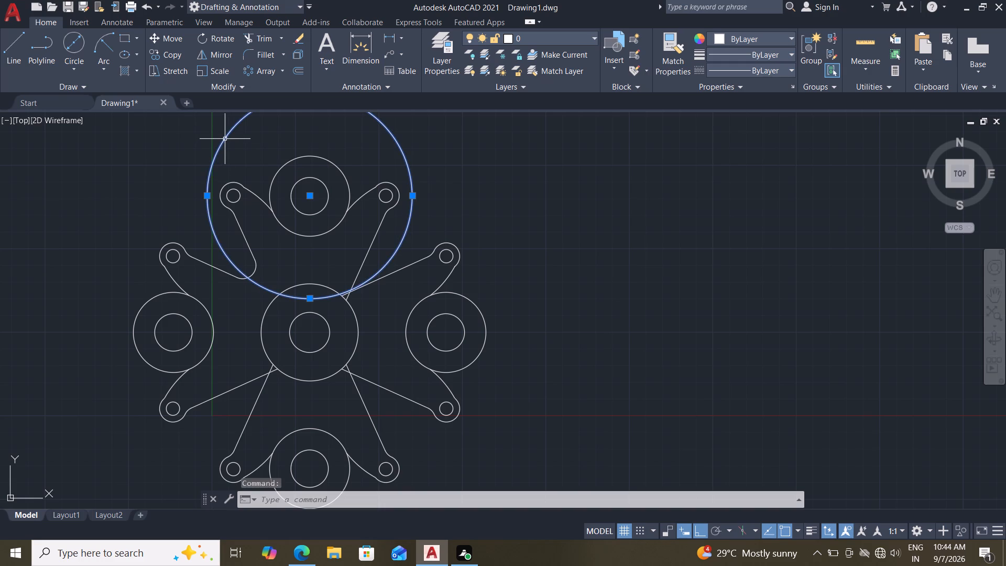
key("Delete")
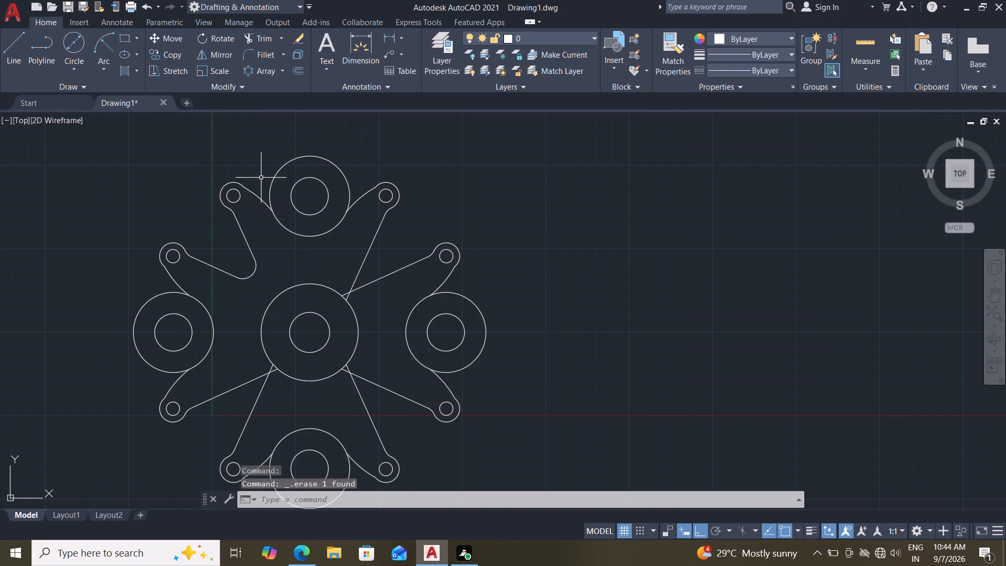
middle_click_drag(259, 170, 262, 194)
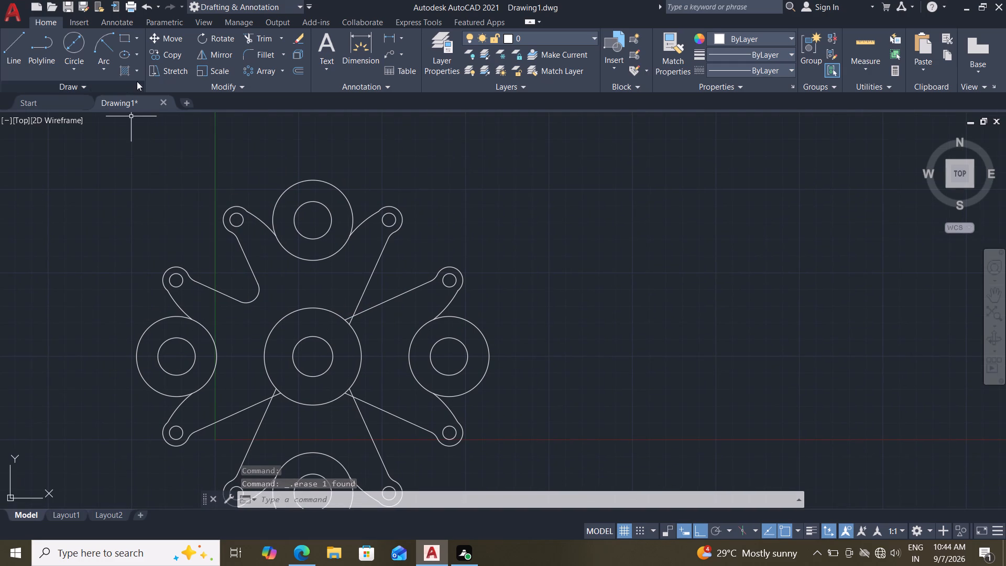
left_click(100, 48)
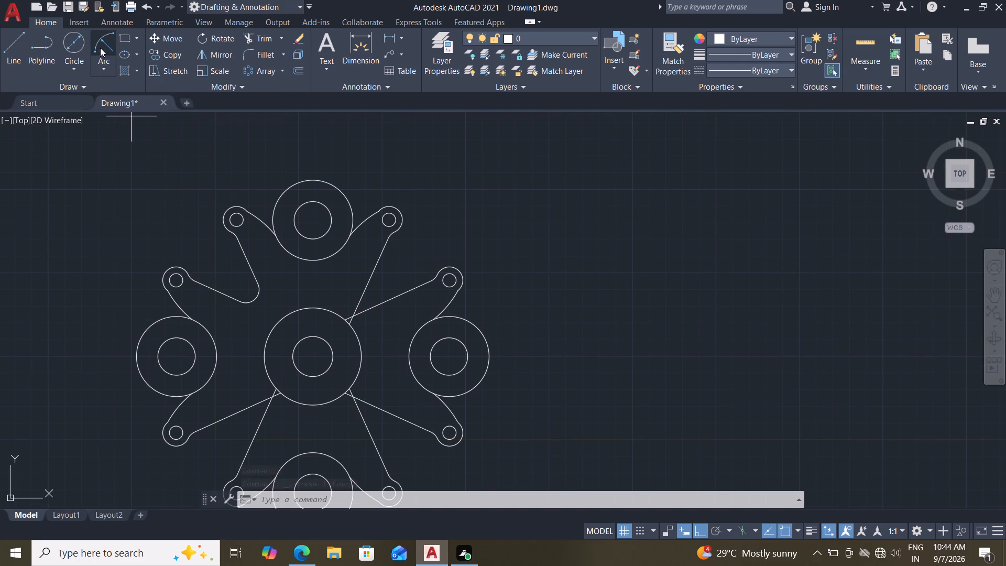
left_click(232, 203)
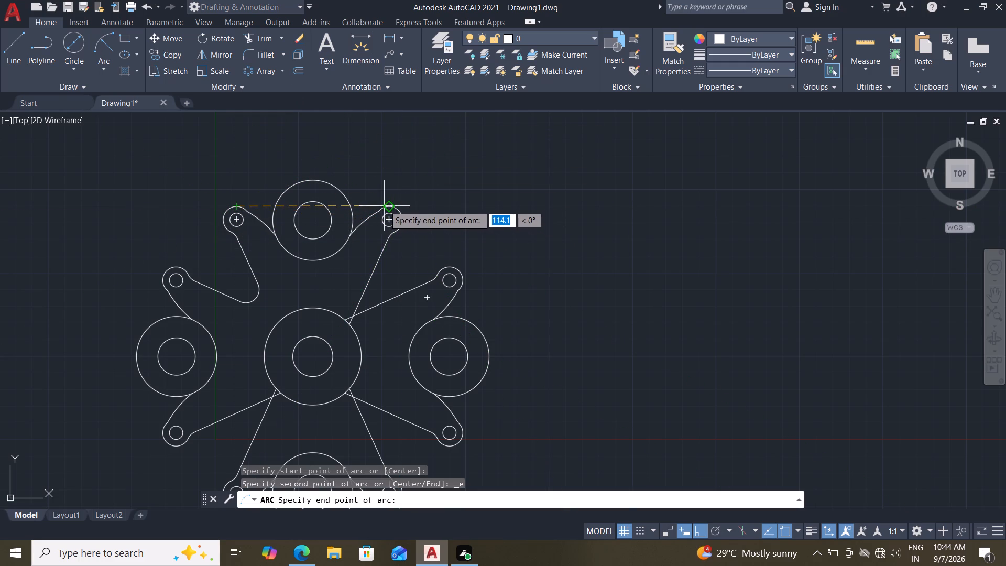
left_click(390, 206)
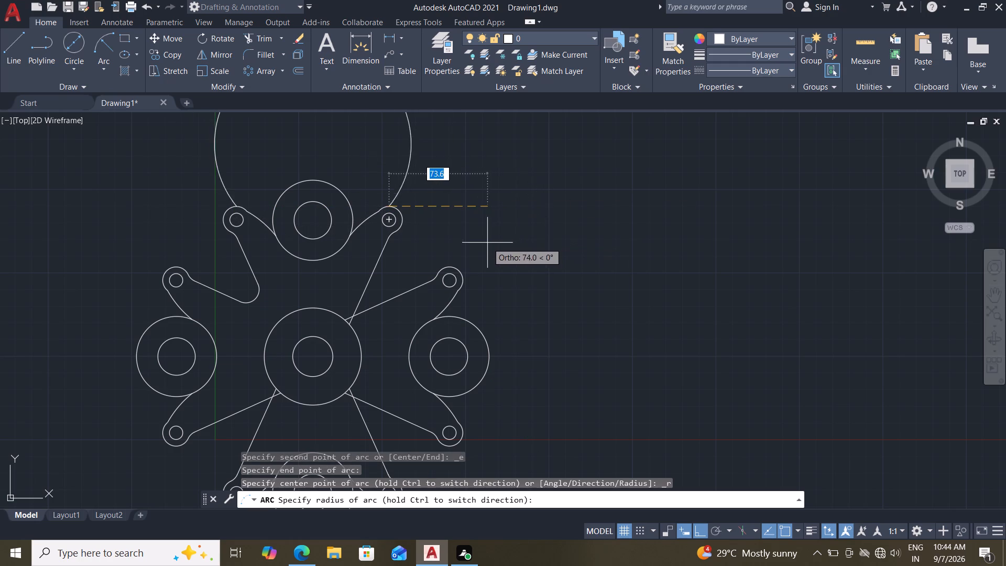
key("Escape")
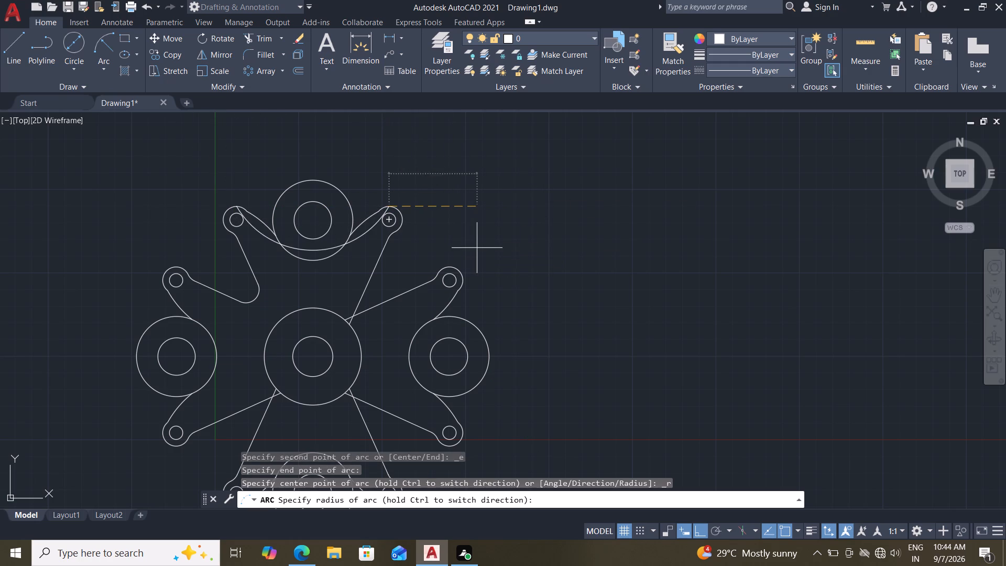
Draw an arc of radius 76.75 from the top of the upper right lobe to the top of the upper left lobe.
left_click(109, 39)
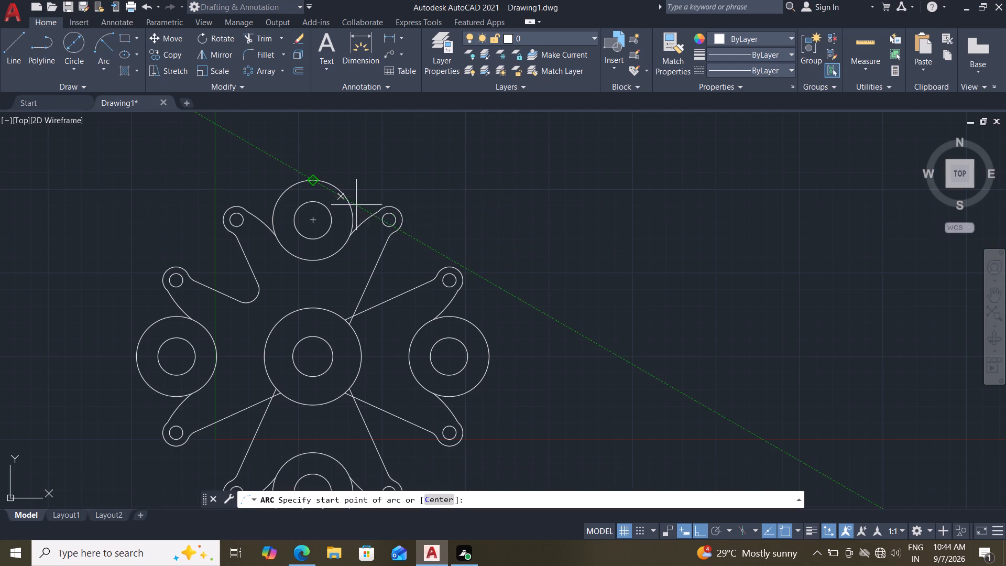
left_click(386, 206)
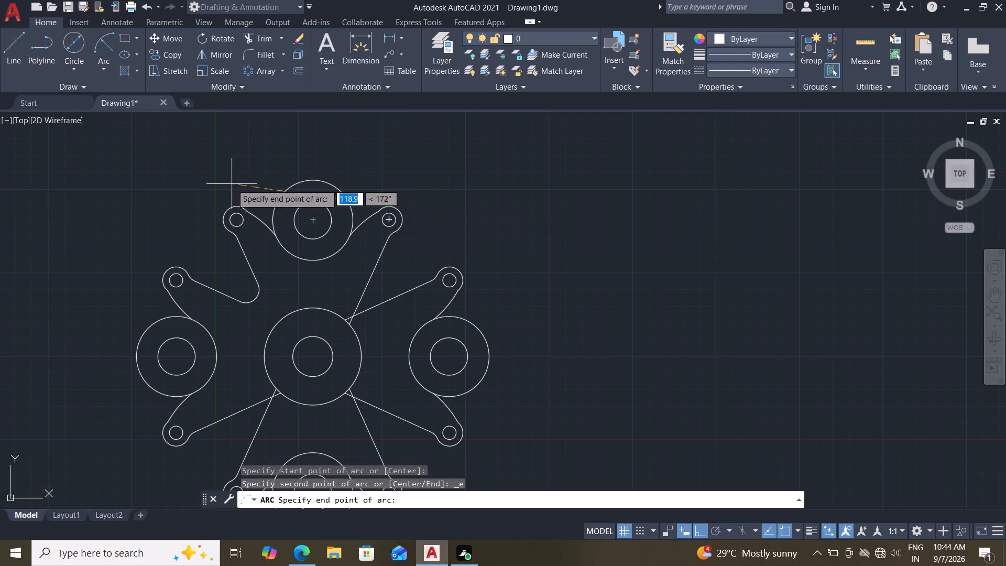
left_click(236, 207)
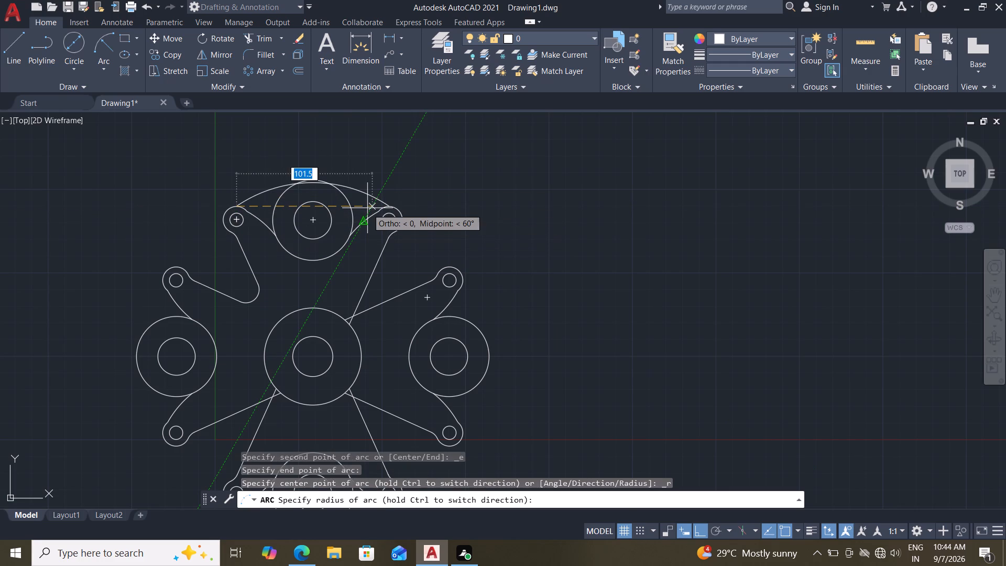
type("15")
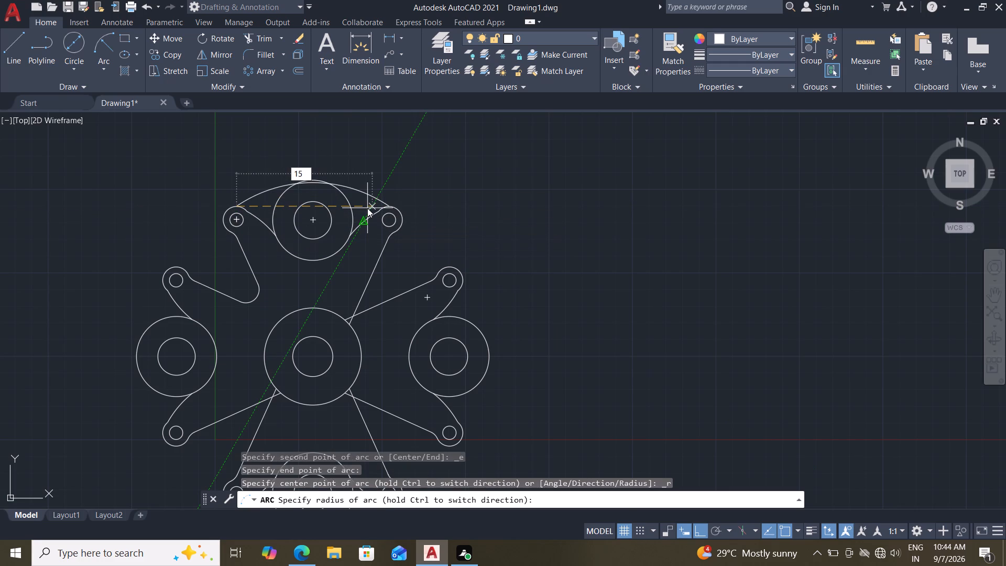
key("period")
key("BackSpace")
key("BackSpace")
key("BackSpace")
type("76.75")
key("Return")
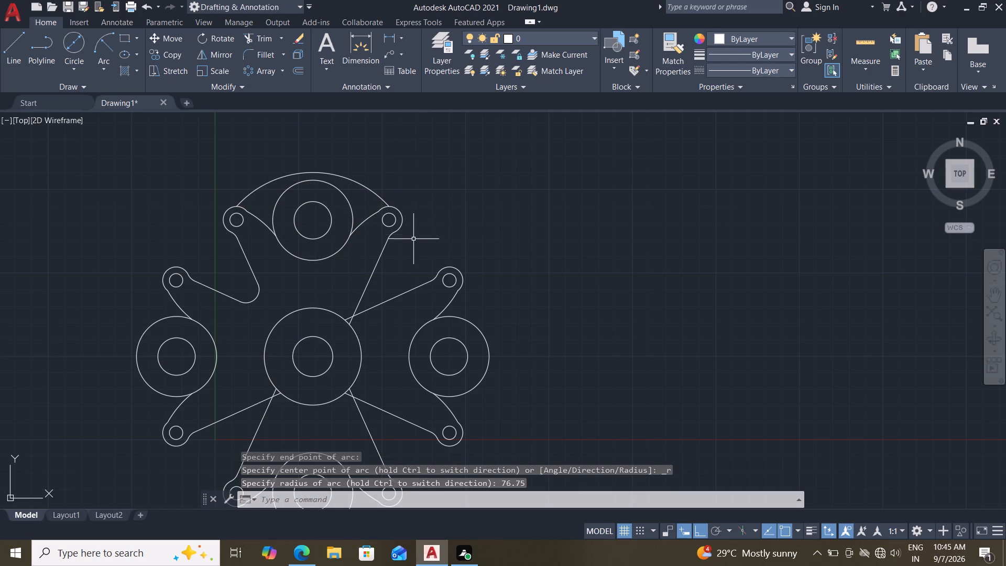
Polar-array the radius 76.75 outer arc around the centre of the central circles with 4 items.
middle_click_drag(416, 242, 427, 222)
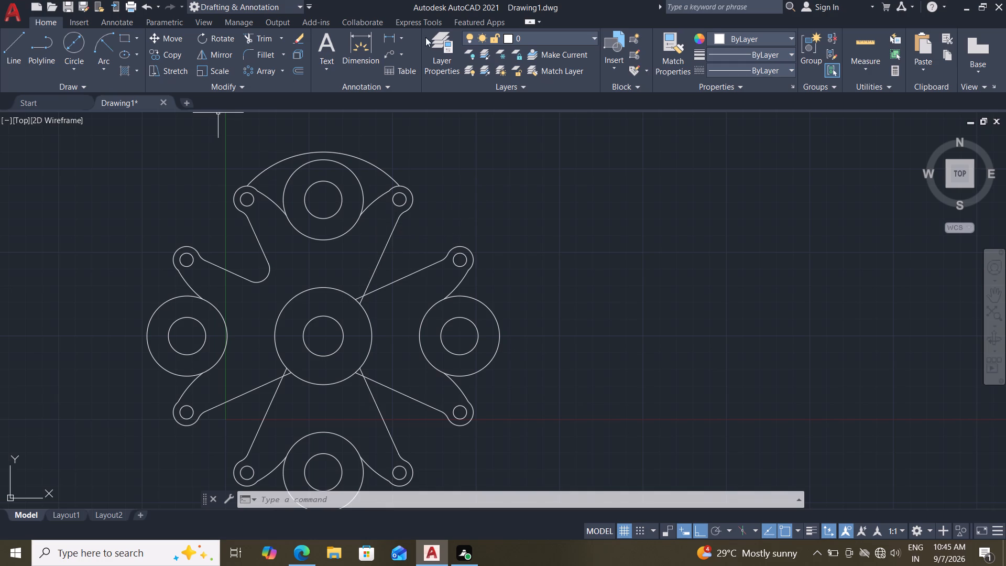
left_click(287, 71)
left_click(278, 67)
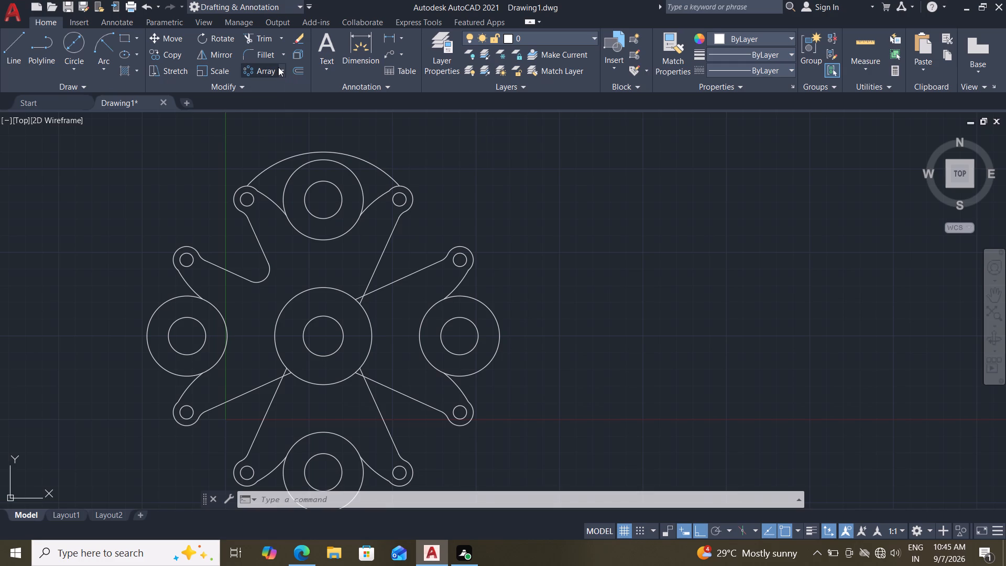
left_click(283, 69)
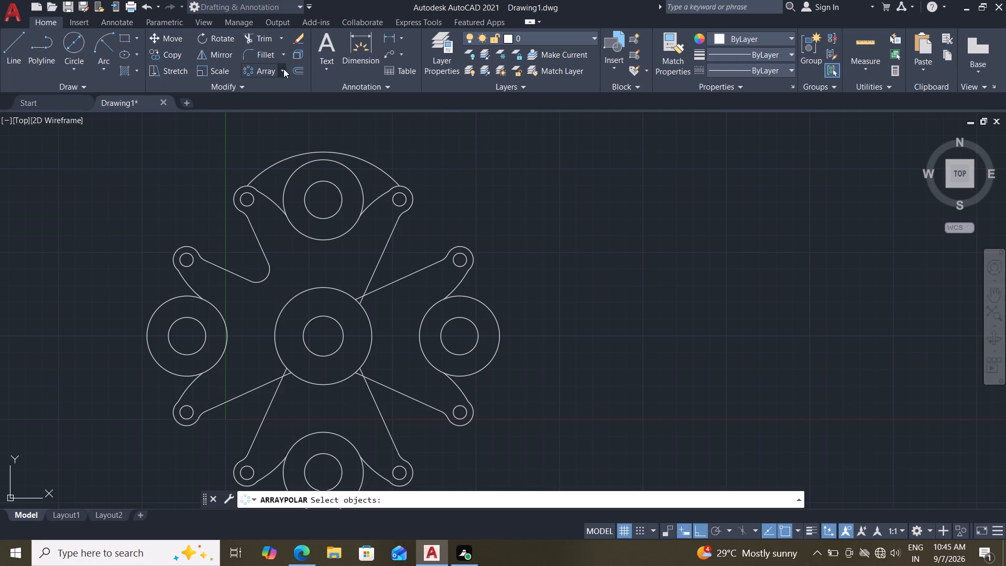
left_click(279, 137)
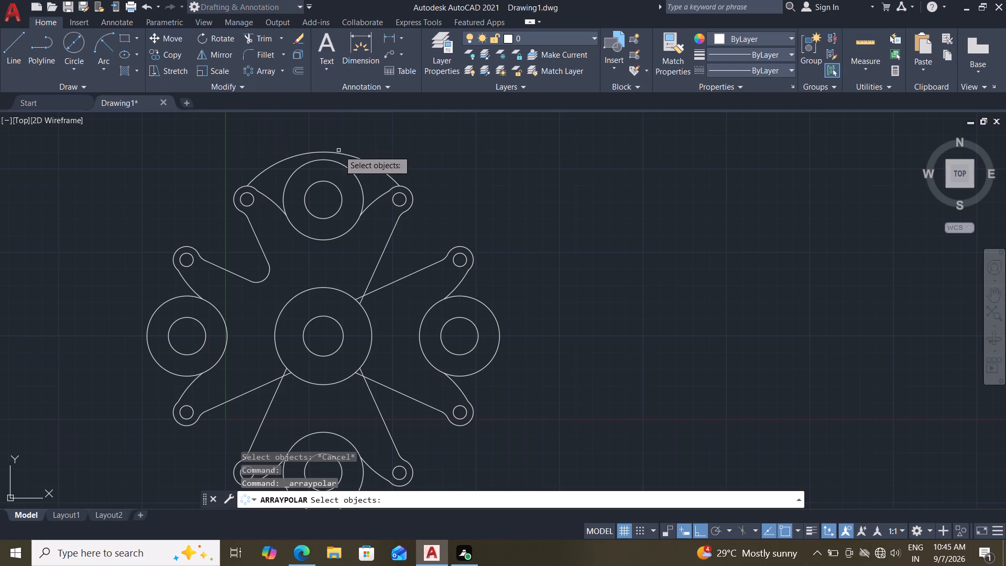
double_click(348, 154)
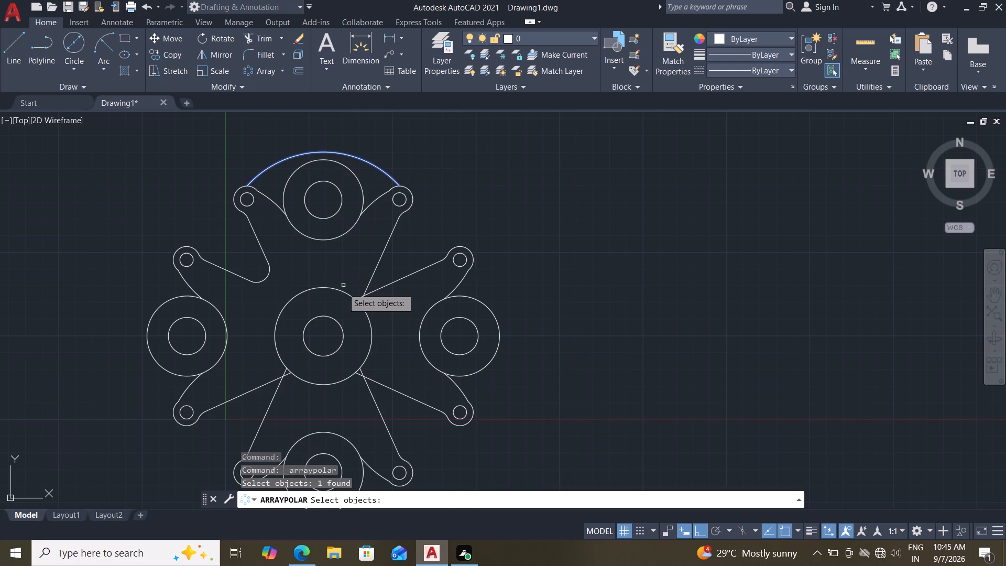
key("Return")
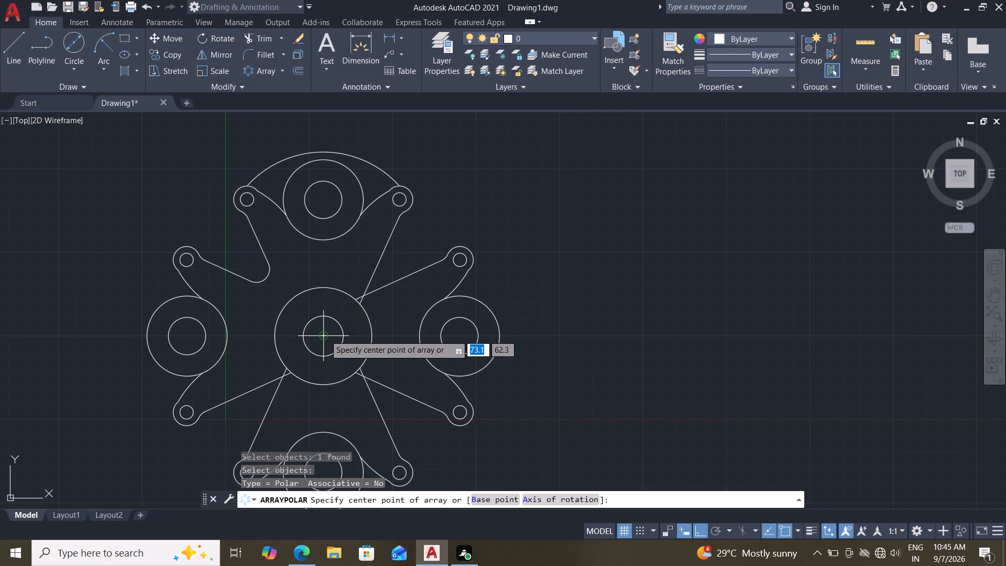
left_click(325, 335)
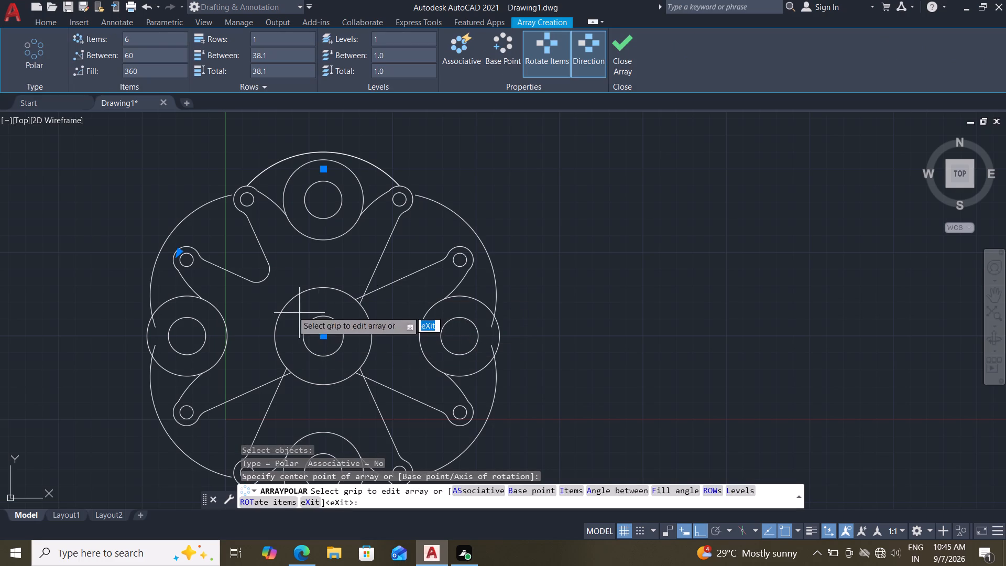
left_click(149, 43)
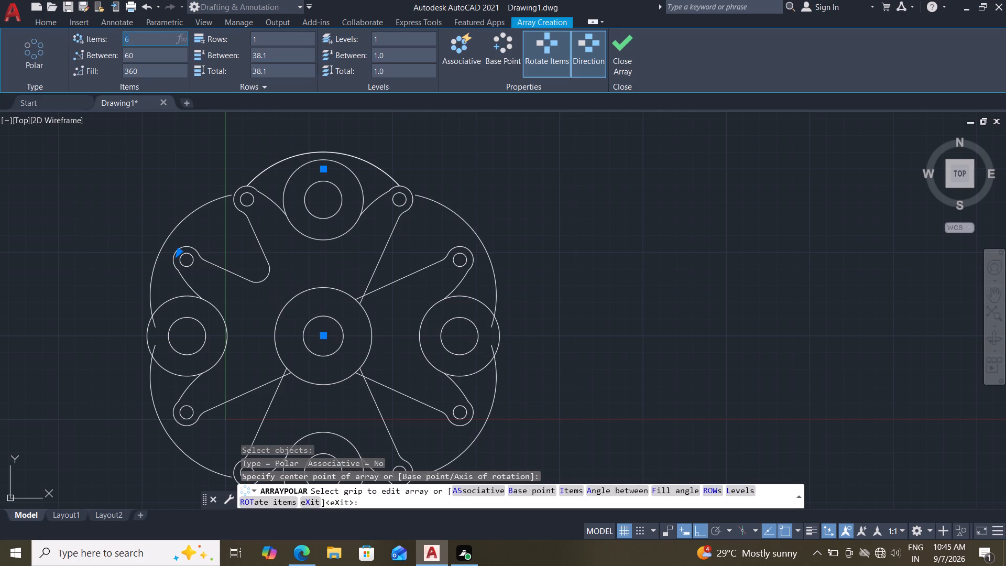
key("4")
key("Return")
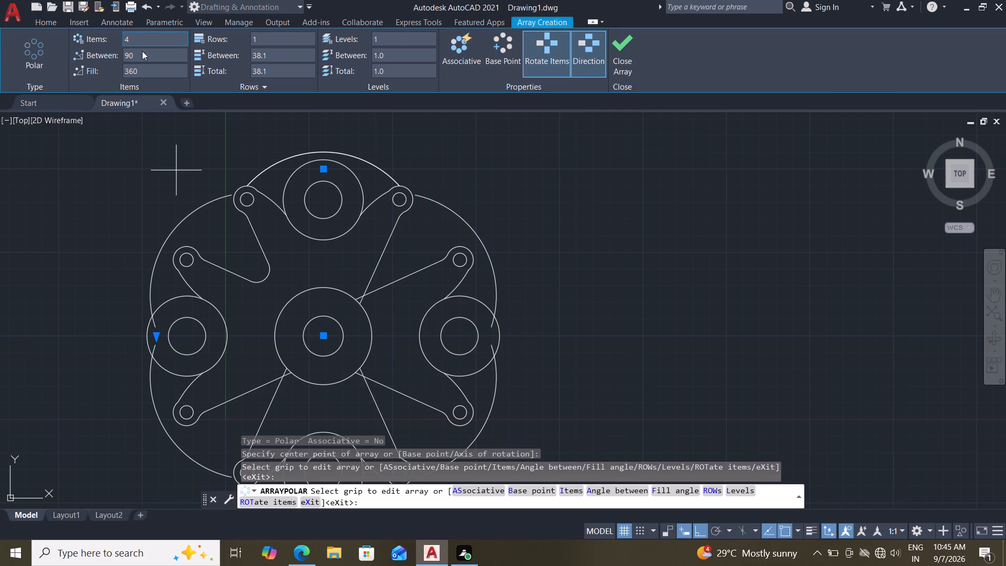
left_click(617, 53)
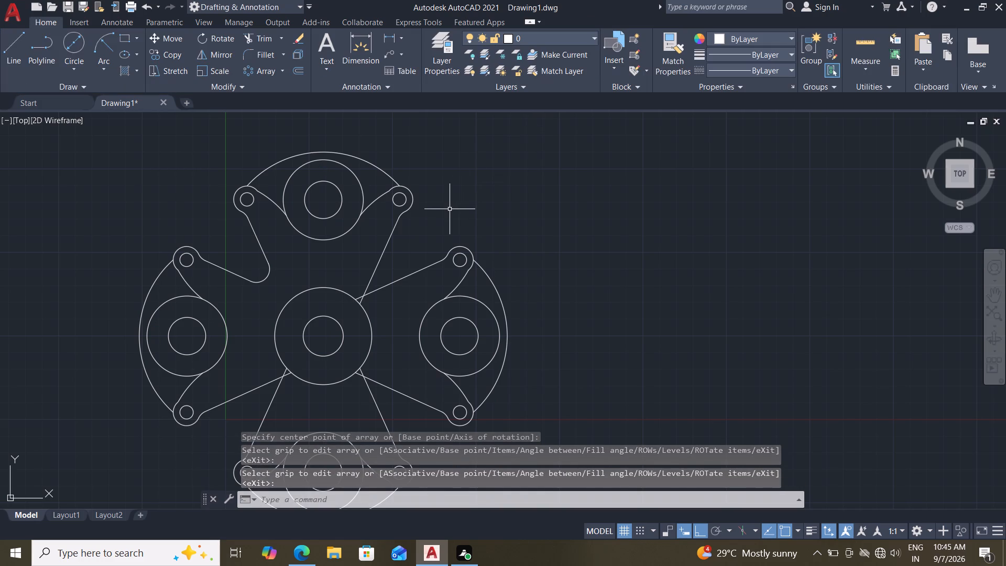
Draw a circle of radius 10 tangent to the two adjacent slanted lines at the upper right of the central circle.
middle_click_drag(442, 227, 457, 191)
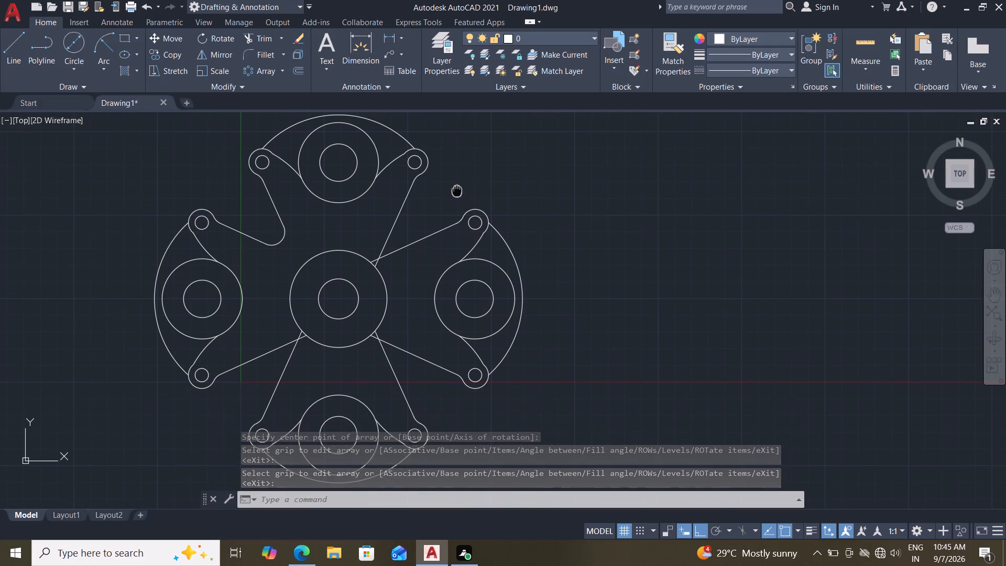
middle_click_drag(457, 191, 456, 194)
middle_click_drag(441, 184, 428, 221)
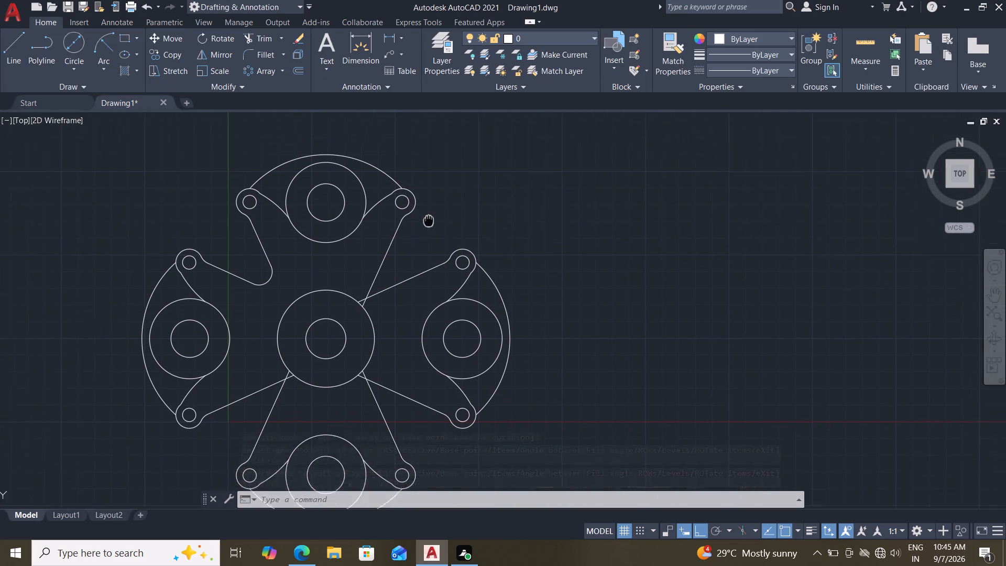
middle_click_drag(428, 221, 425, 231)
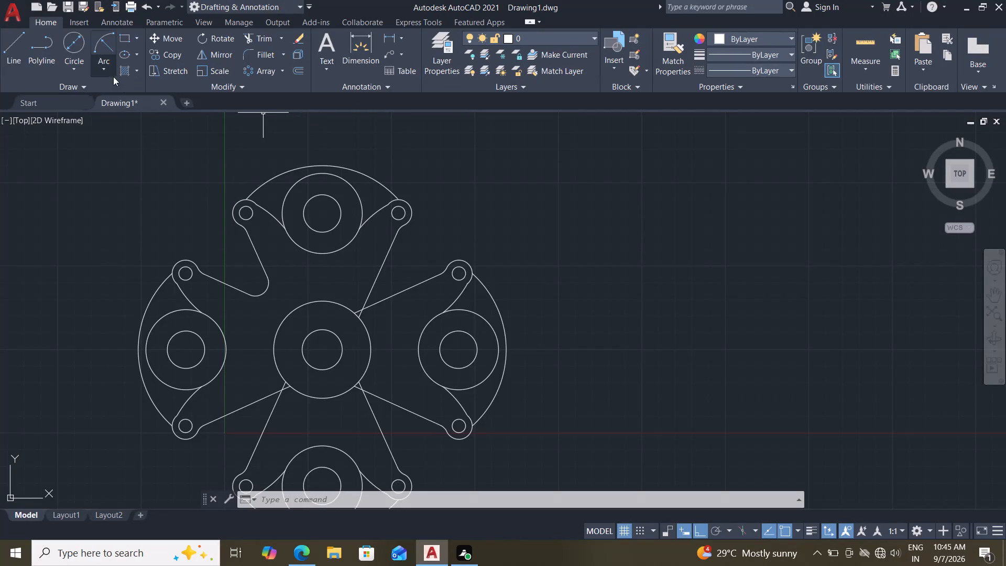
left_click(85, 70)
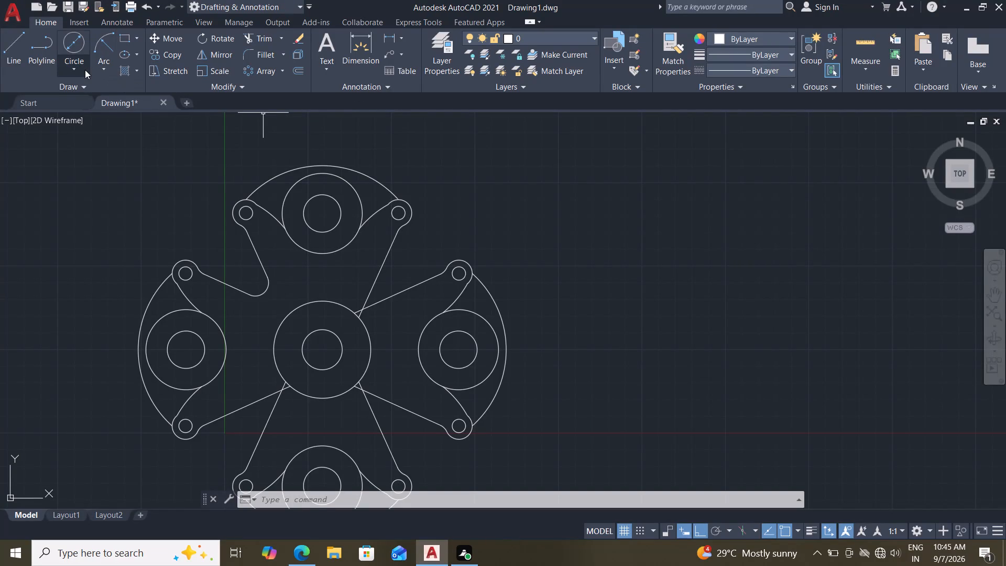
left_click(99, 111)
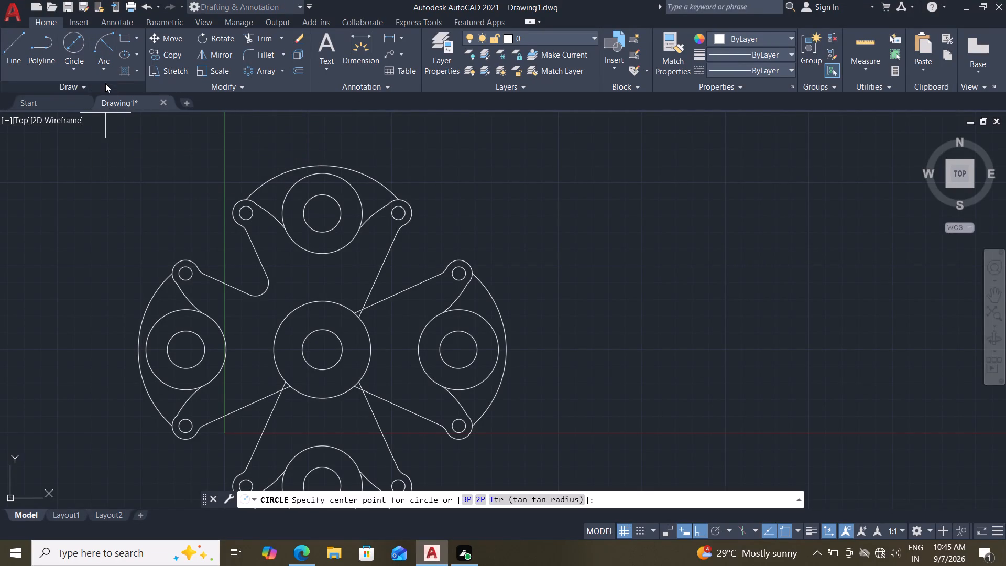
left_click_drag(103, 74, 78, 71)
left_click(78, 71)
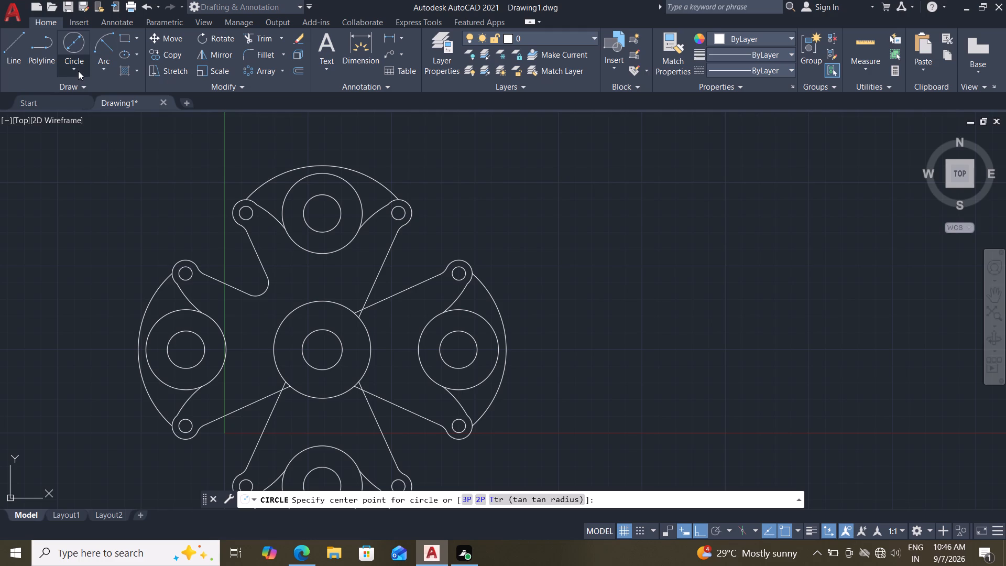
left_click(92, 97)
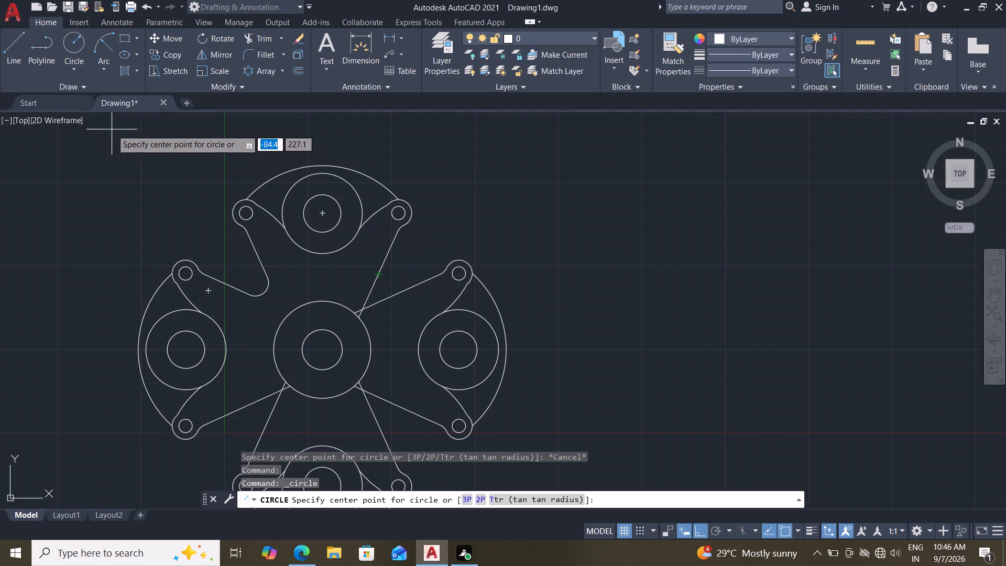
left_click(74, 71)
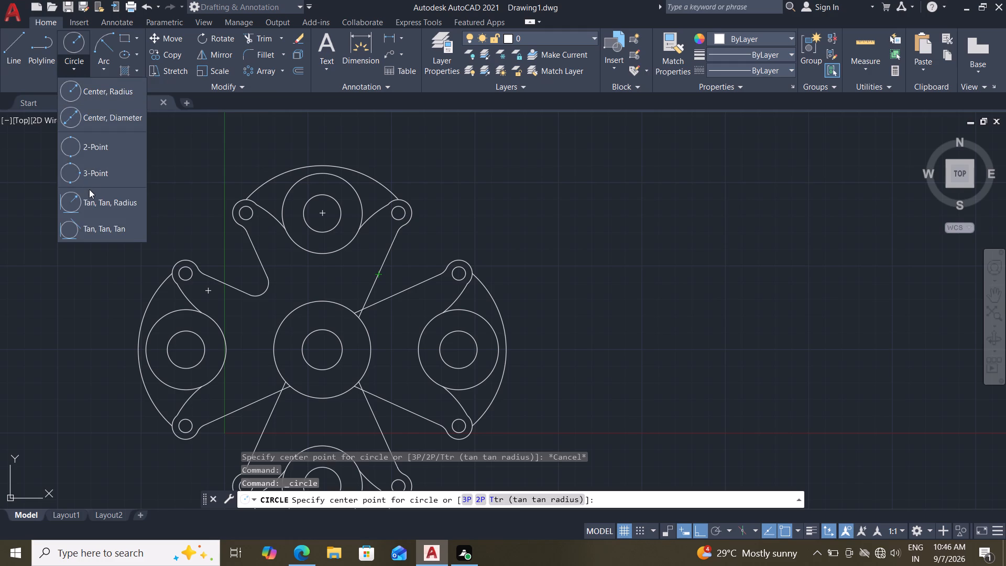
left_click(93, 193)
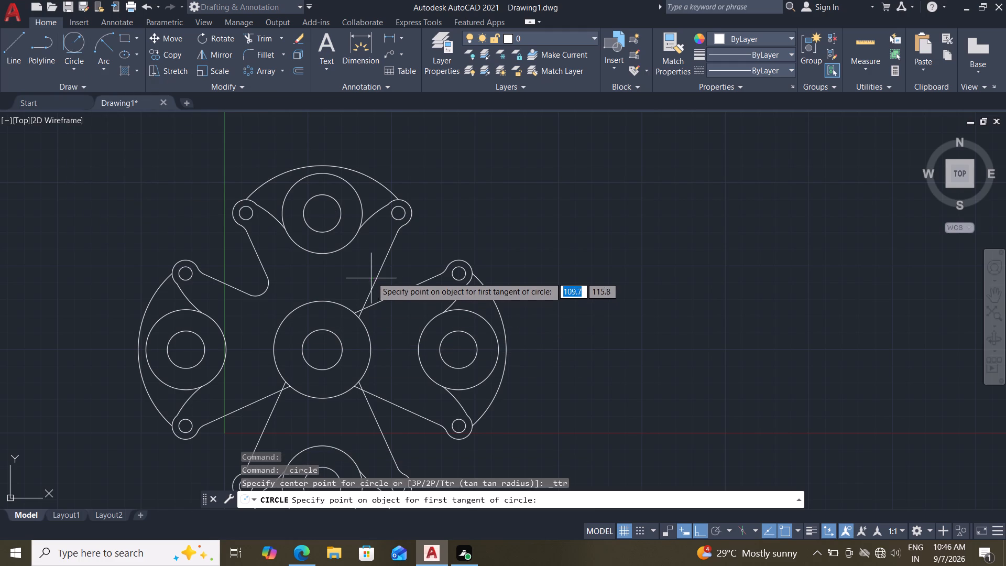
left_click(371, 276)
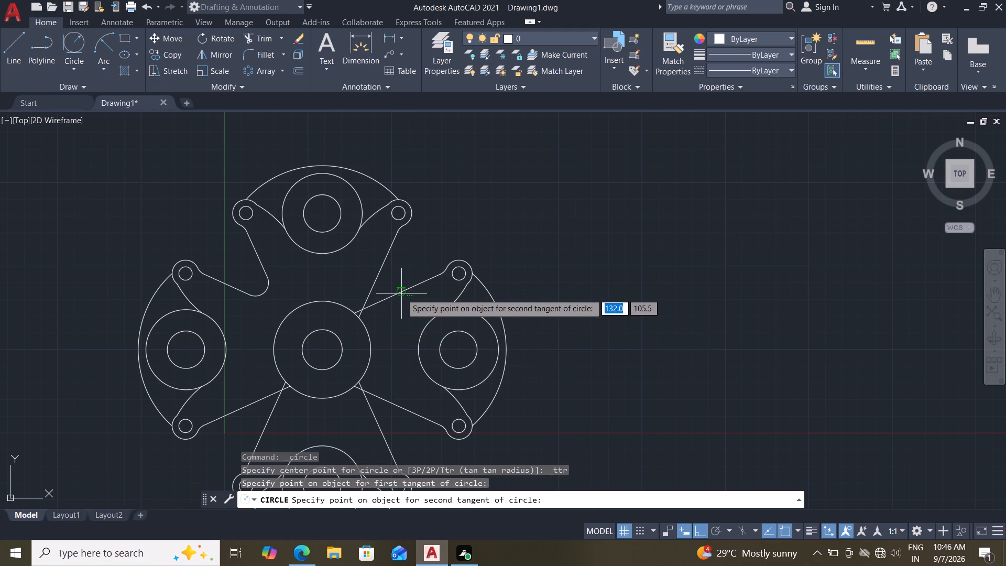
left_click(401, 293)
type("10")
key("Return")
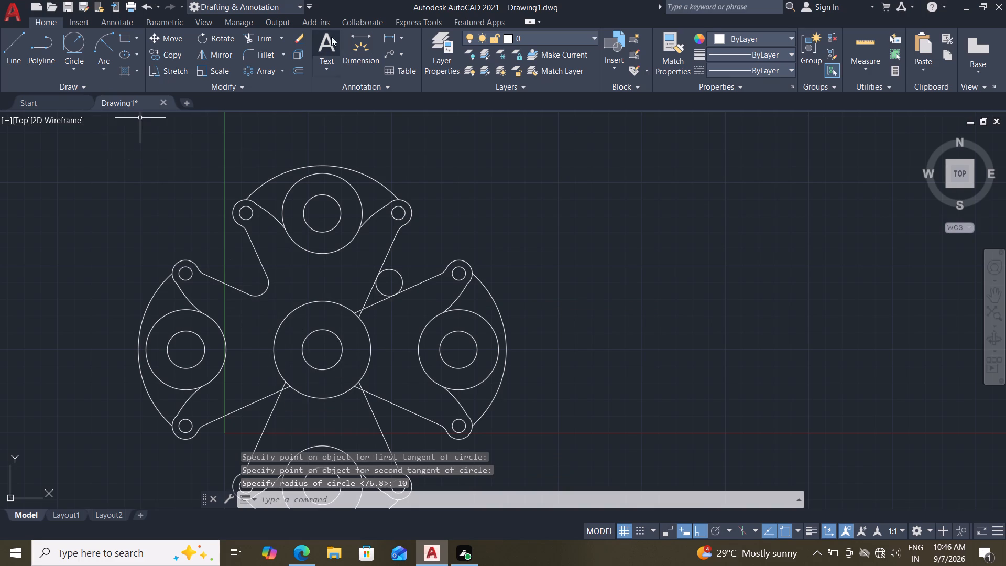
Trim the radius 10 circle and the crossing ends of the two slanted lines at the upper right junction, leaving a rounded corner.
left_click(260, 38)
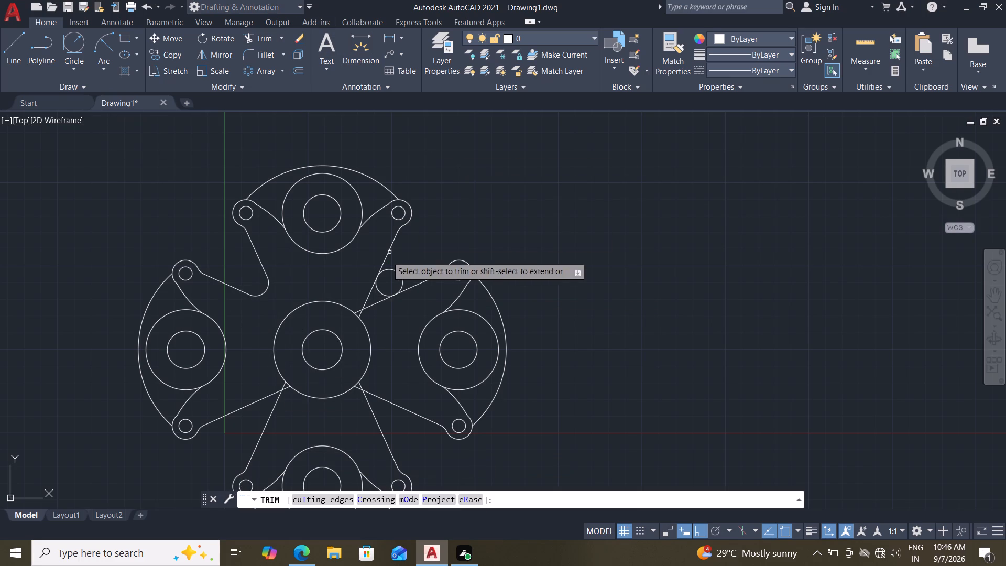
left_click(398, 274)
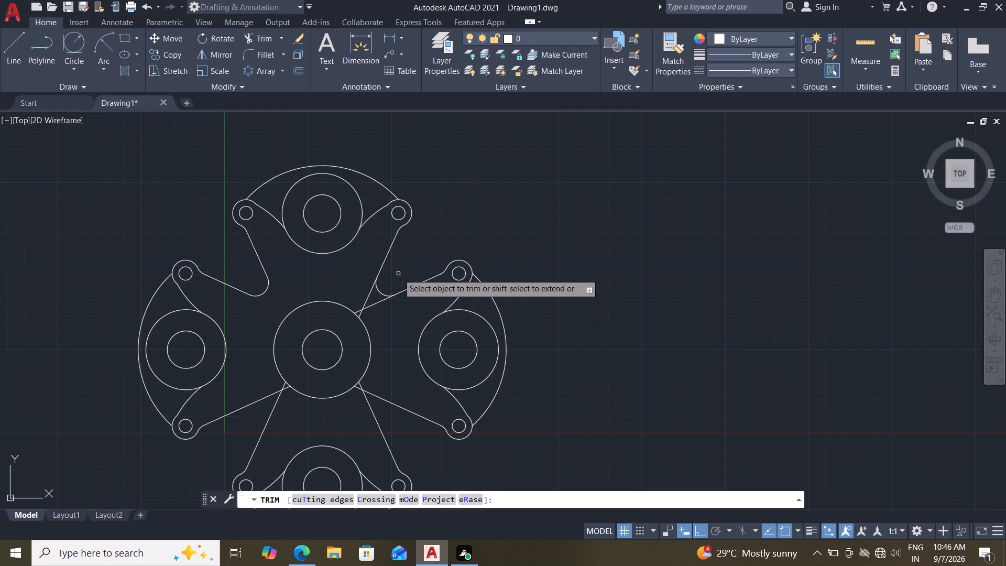
left_click(367, 302)
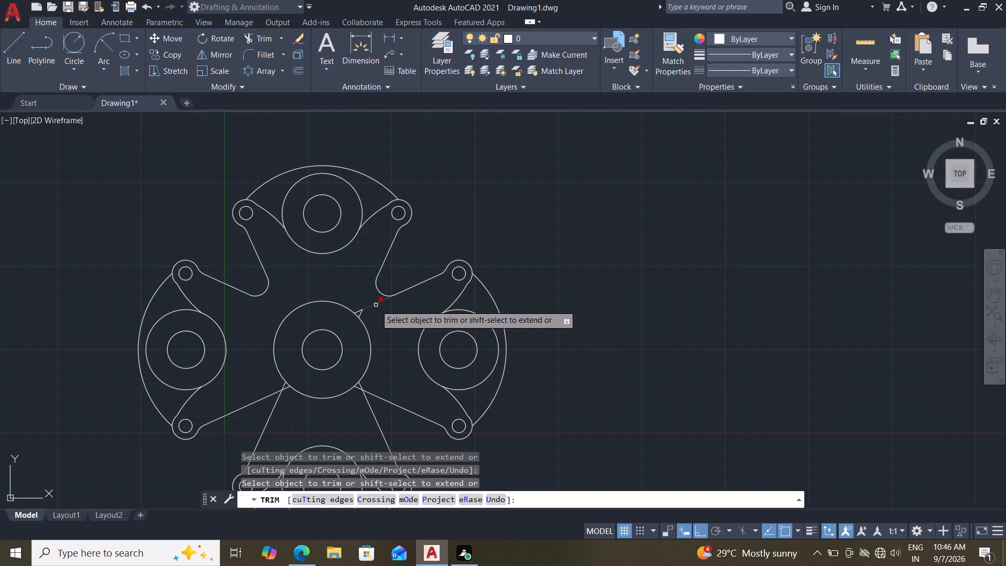
left_click(376, 304)
left_click(360, 311)
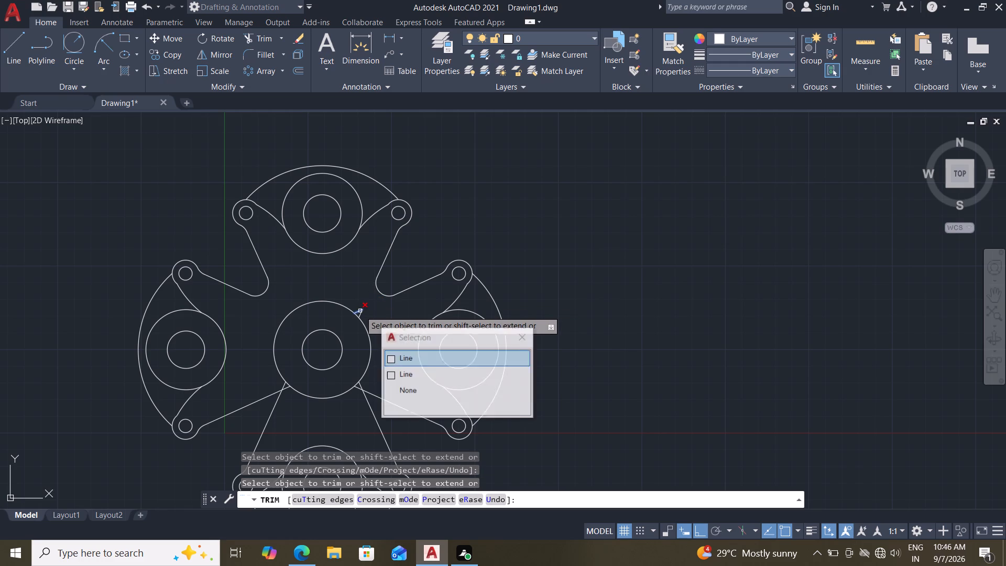
left_click(406, 355)
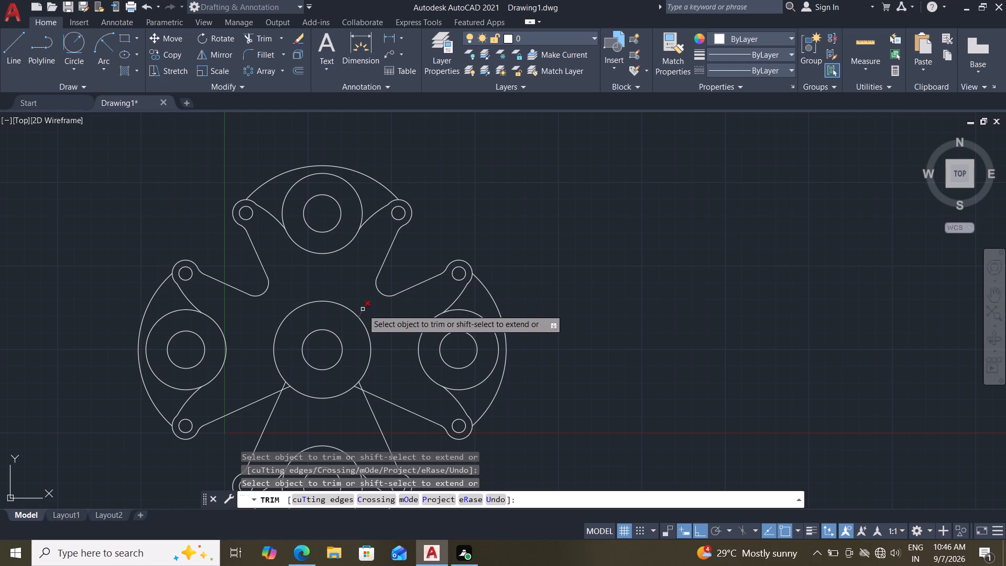
double_click(363, 309)
left_click(363, 309)
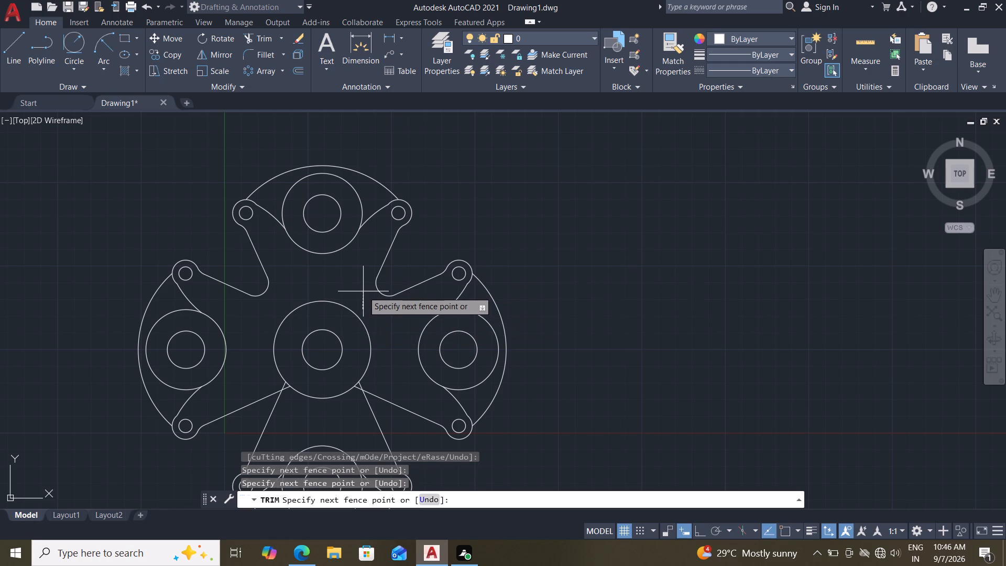
middle_click_drag(363, 291, 364, 259)
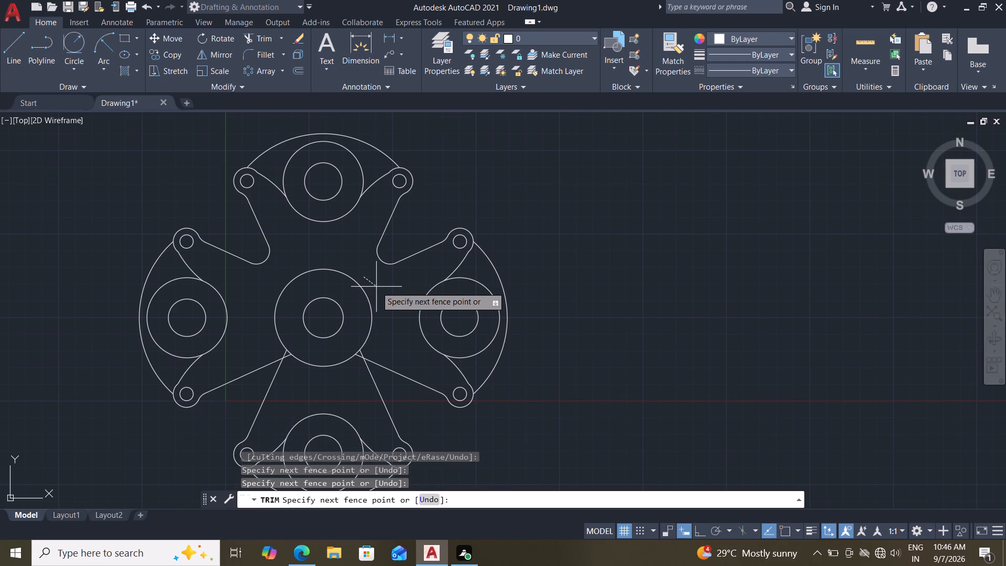
key("Escape")
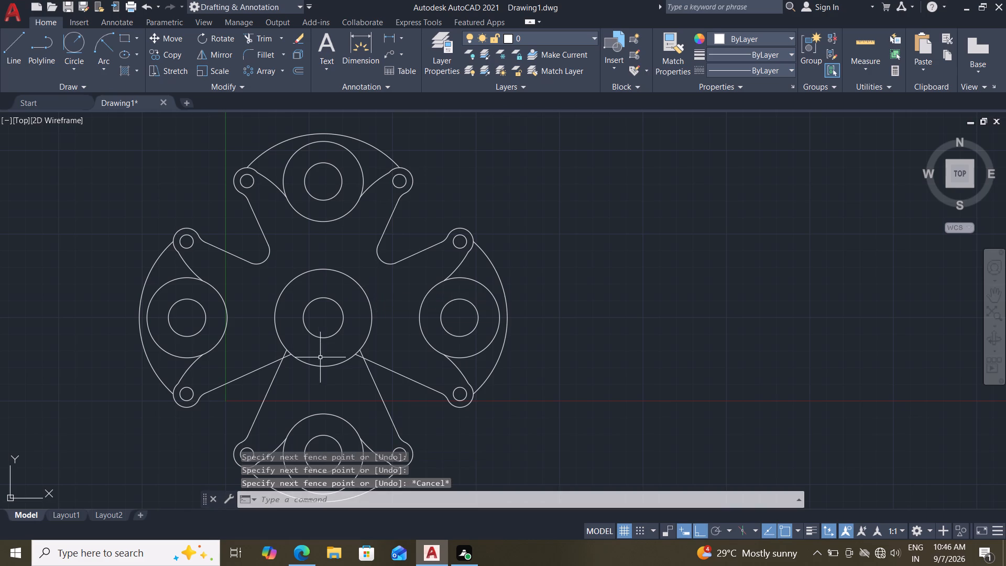
Draw a circle of radius 10 tangent to the two adjacent slanted lines at the lower right of the central circle.
left_click(73, 52)
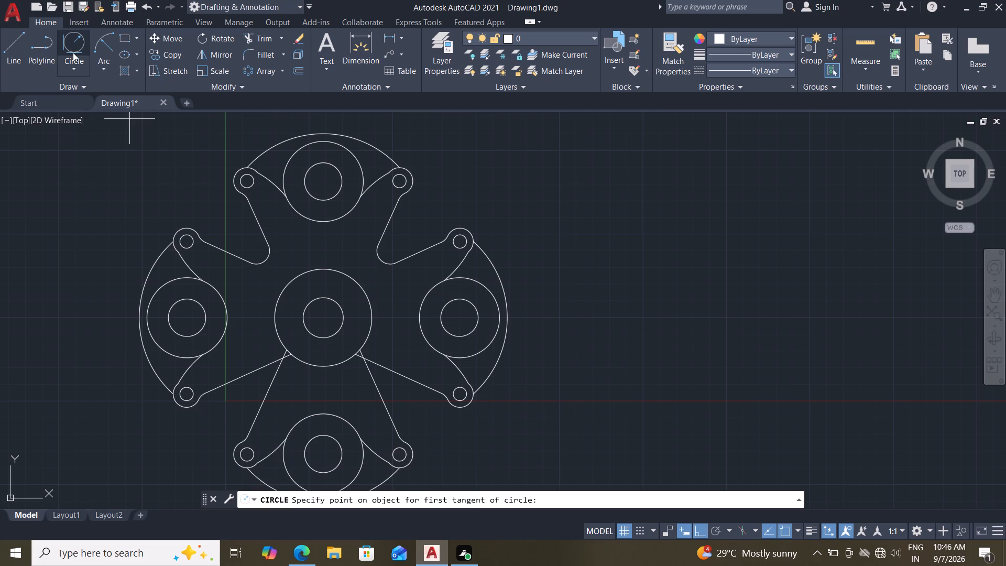
left_click(379, 384)
left_click(389, 373)
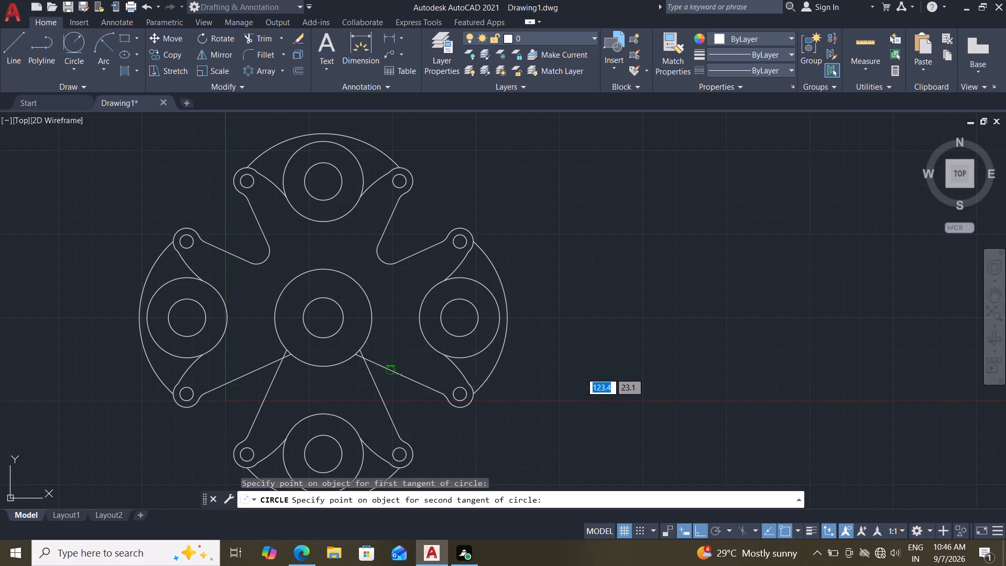
key("Return")
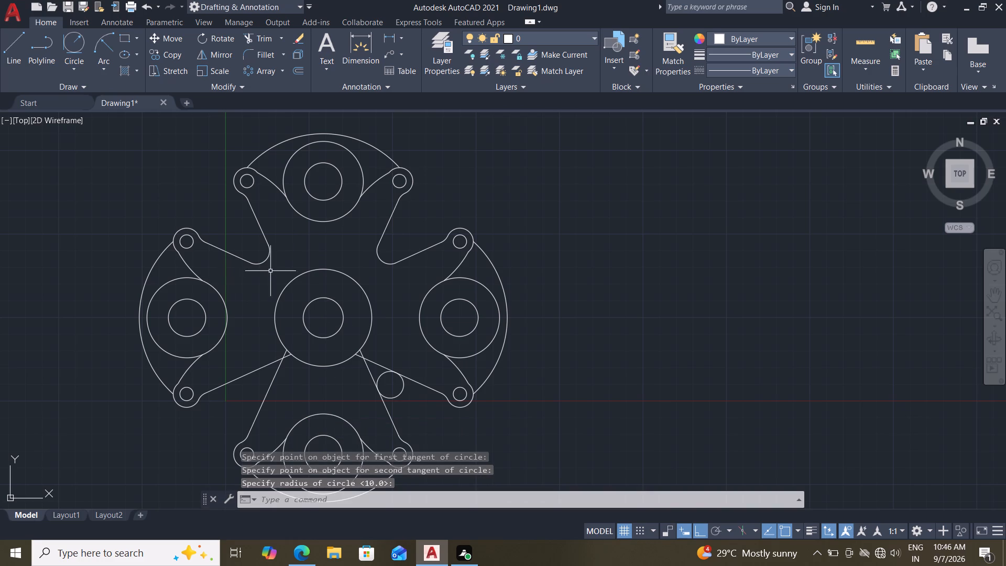
Trim the radius 10 circle and the crossing ends of the two slanted lines at the lower right junction, leaving a rounded corner.
left_click(259, 34)
left_click(259, 34)
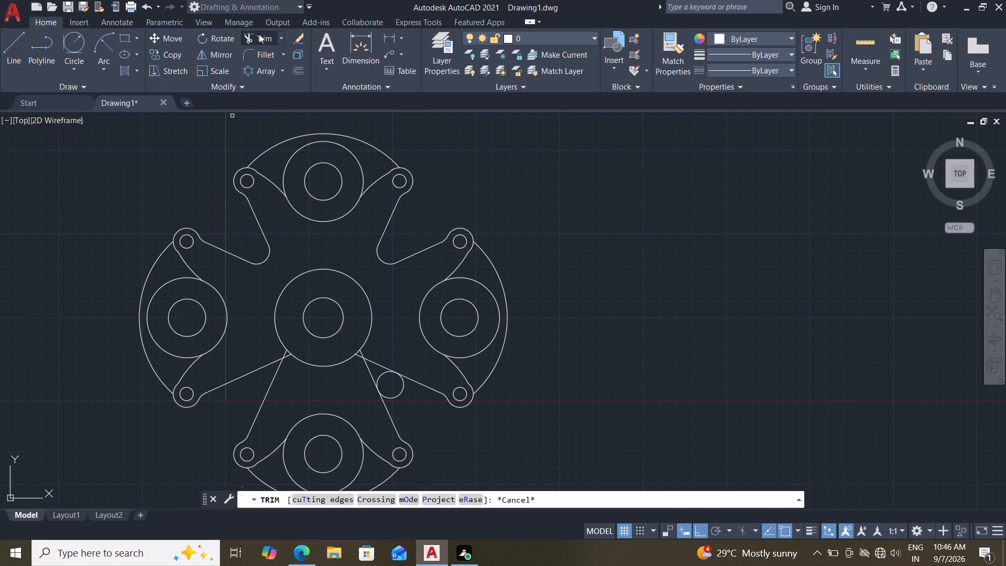
left_click(364, 355)
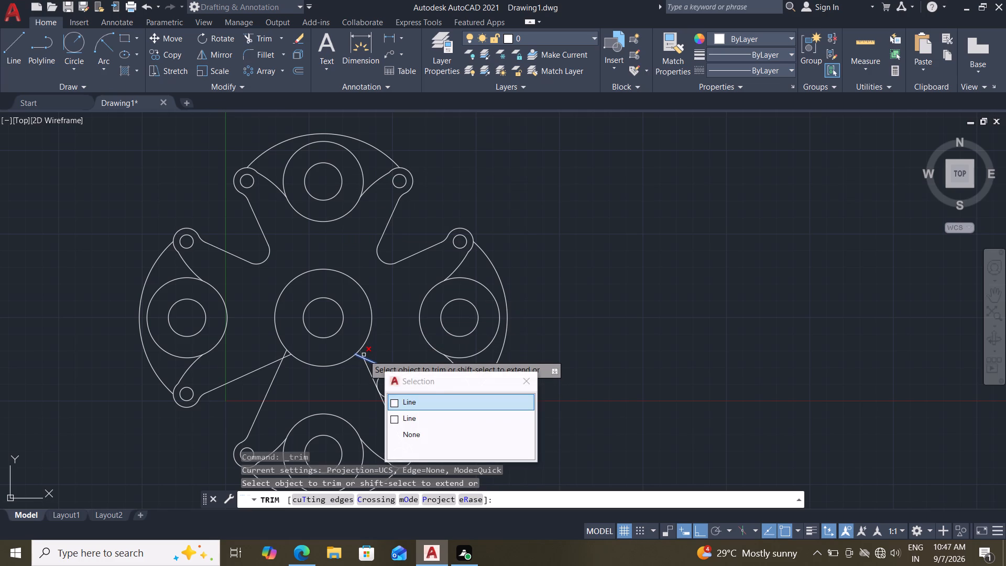
left_click(414, 402)
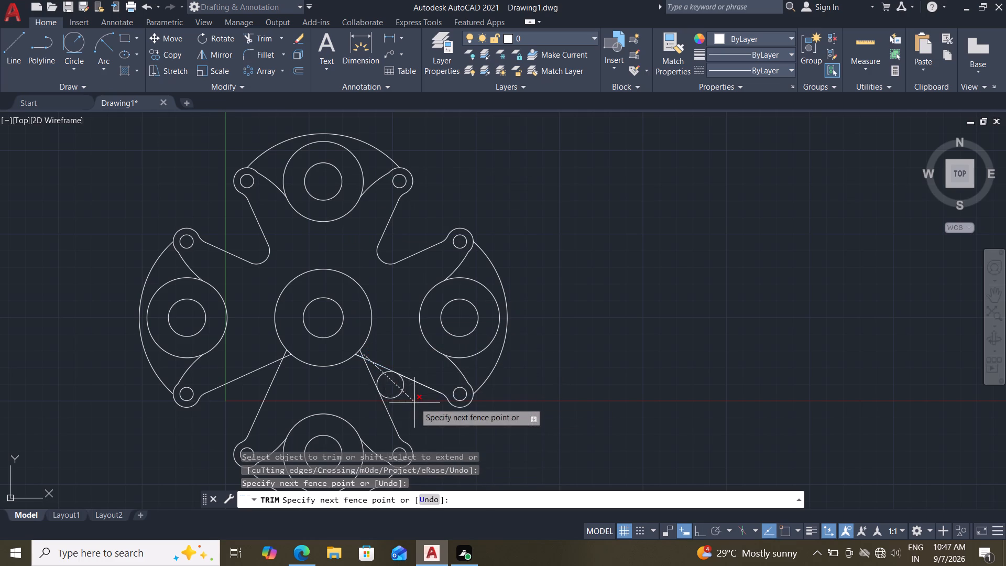
left_click(362, 368)
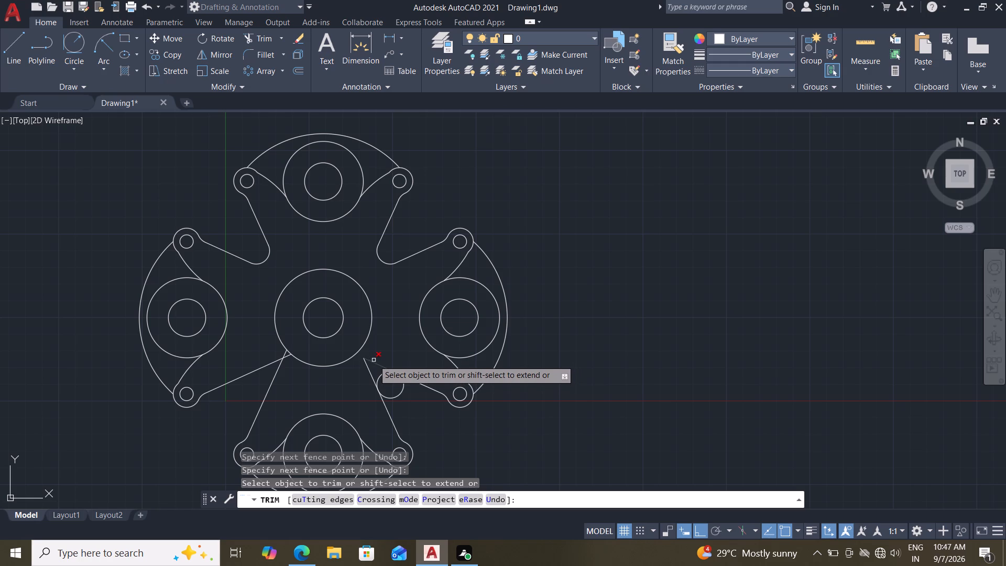
left_click(374, 360)
left_click(368, 368)
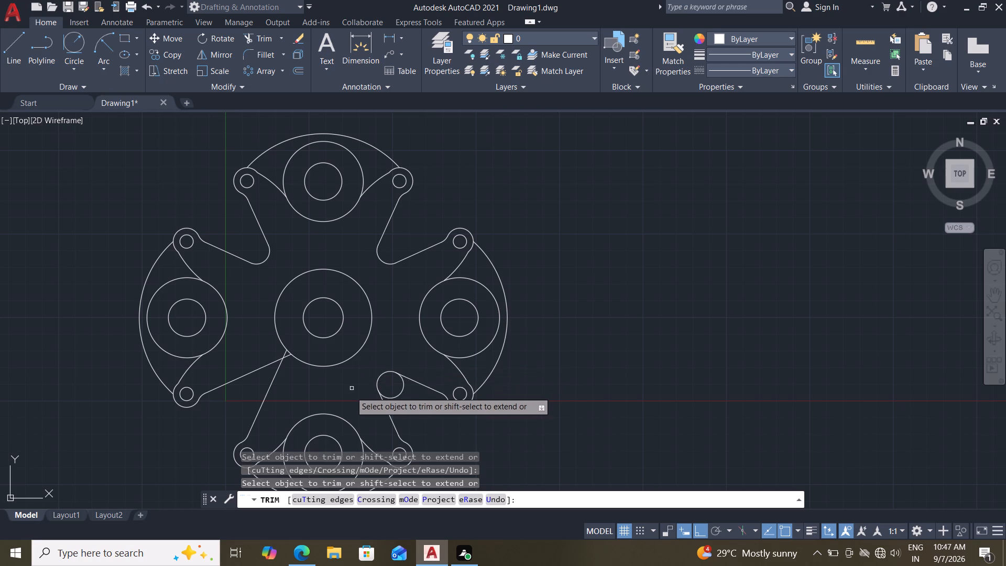
left_click(401, 391)
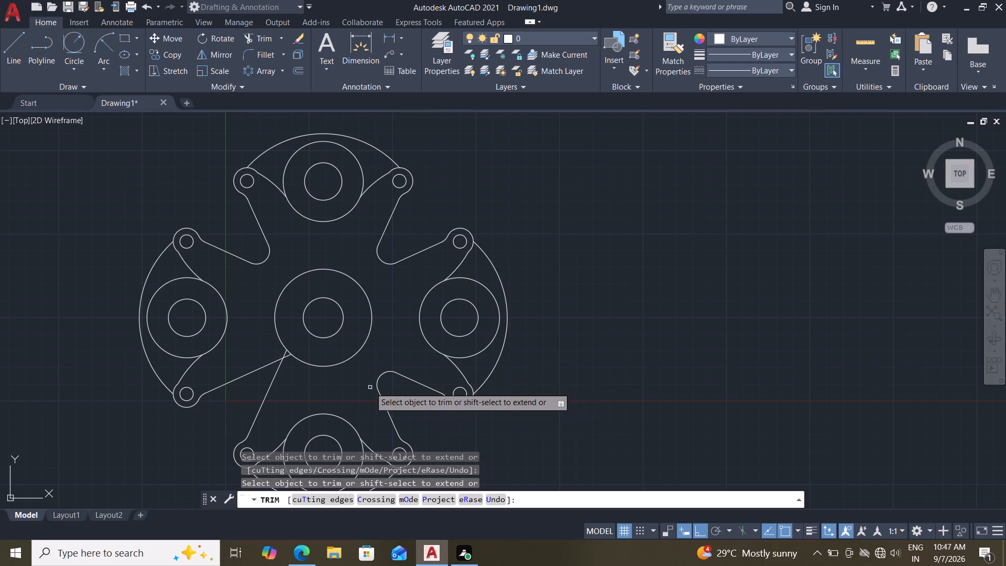
key("Escape")
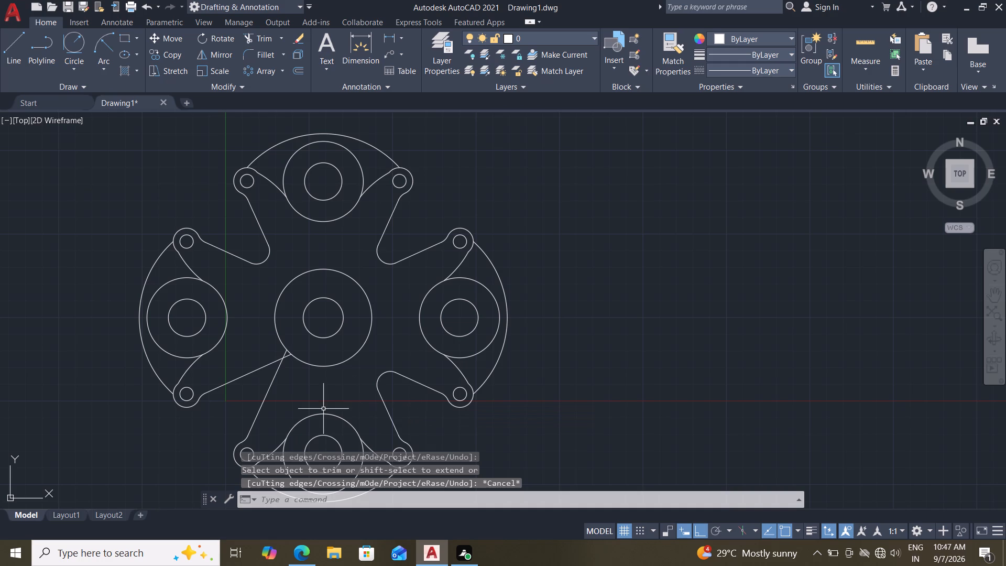
Draw a circle of radius 10 tangent to the two adjacent slanted lines at the lower left of the central circle.
middle_click_drag(321, 406, 334, 375)
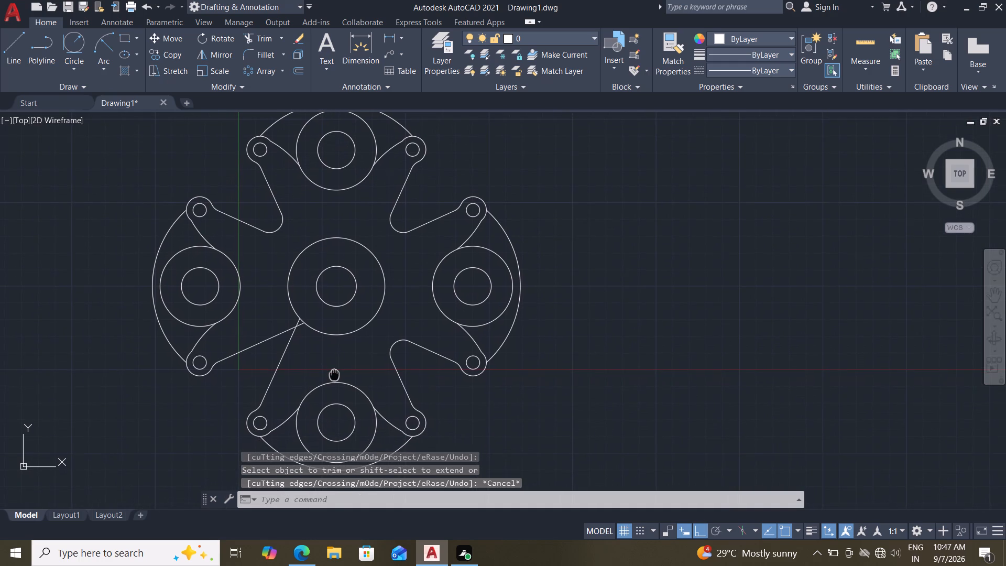
middle_click_drag(334, 375, 344, 383)
middle_click(344, 383)
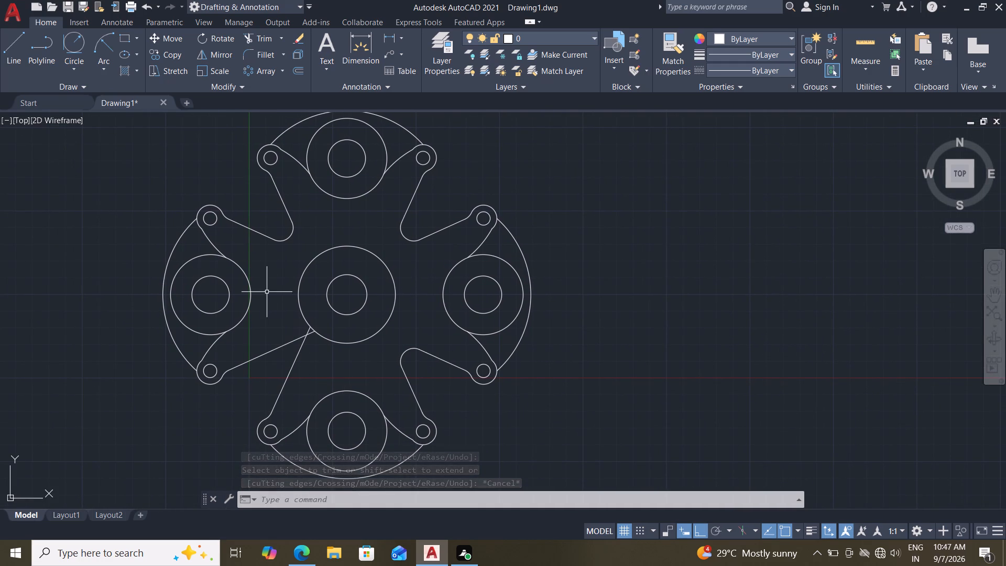
left_click(75, 52)
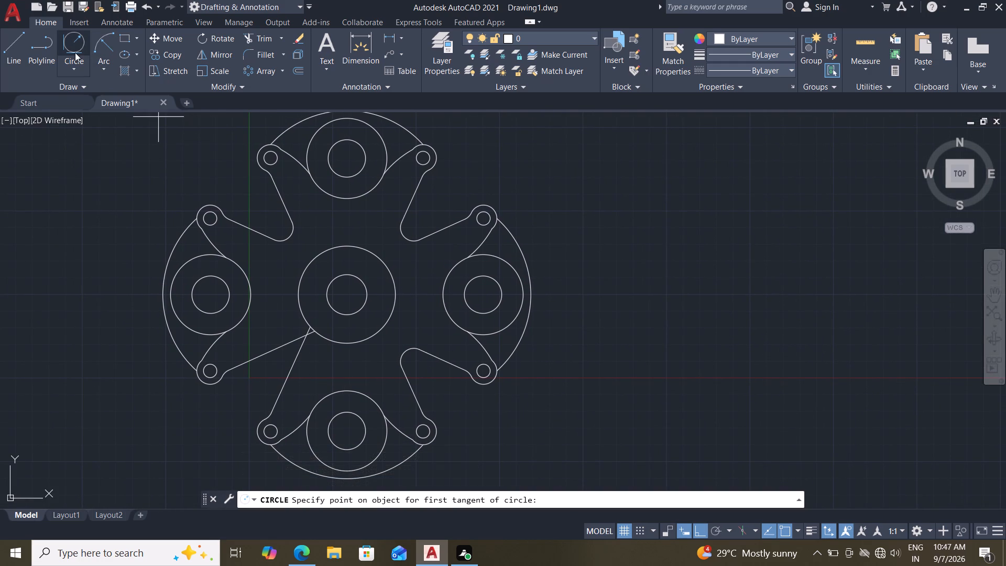
left_click(278, 350)
left_click(296, 366)
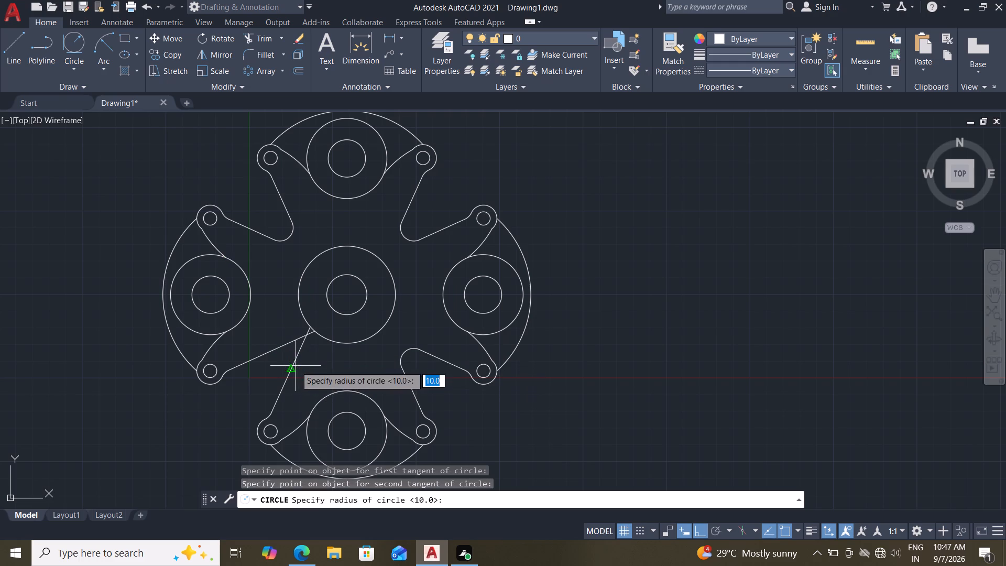
type("10")
key("Return")
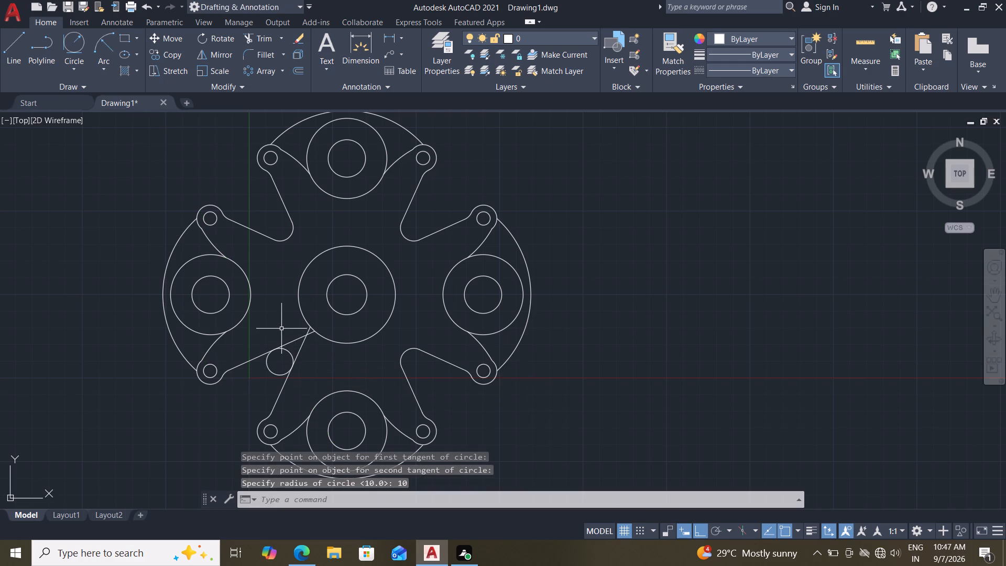
Trim the radius 10 circle and the crossing ends of the two slanted lines at the lower left junction, leaving a rounded corner.
type("tr")
key("Return")
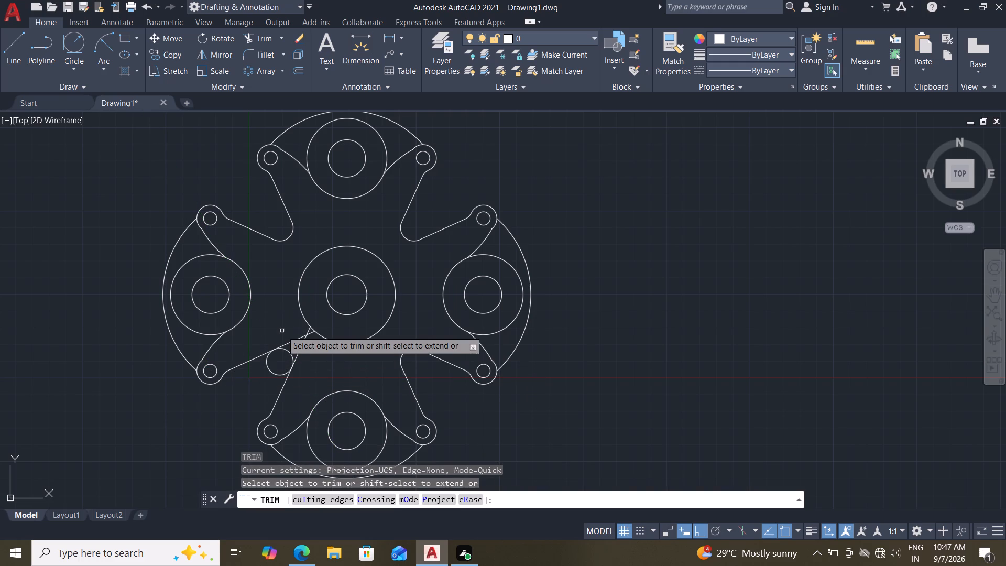
left_click(283, 328)
left_click(320, 364)
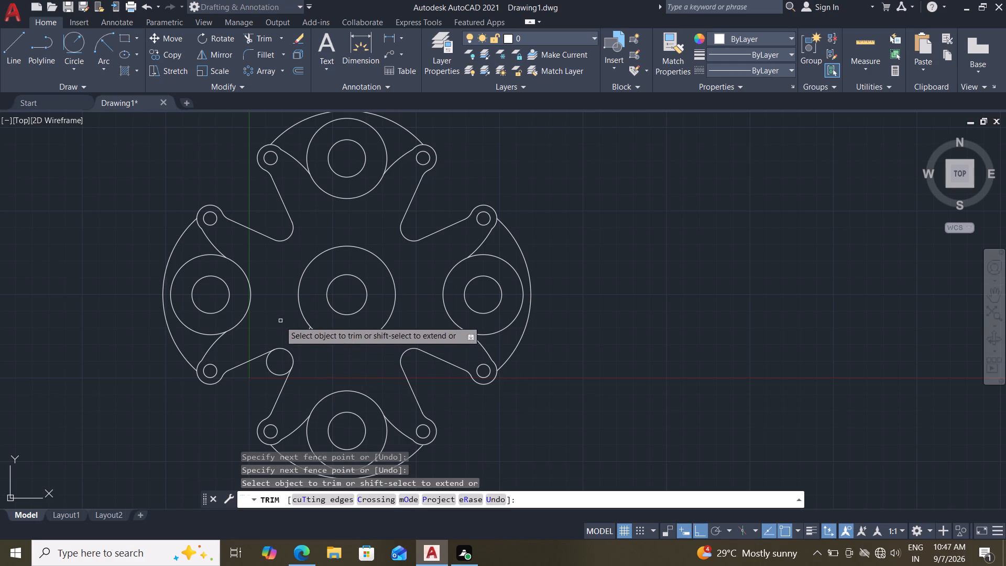
left_click_drag(279, 318, 289, 322)
left_click(315, 339)
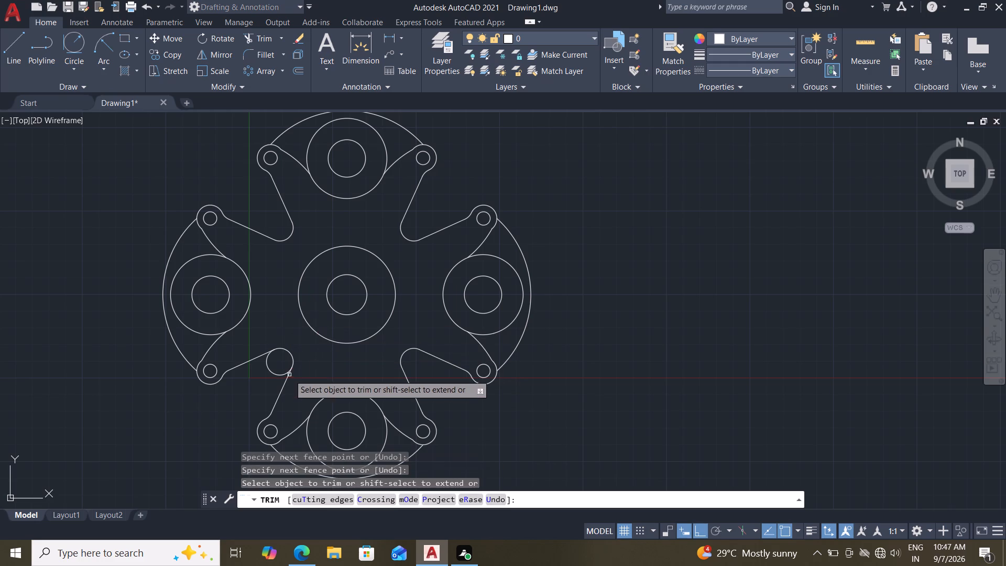
left_click(271, 369)
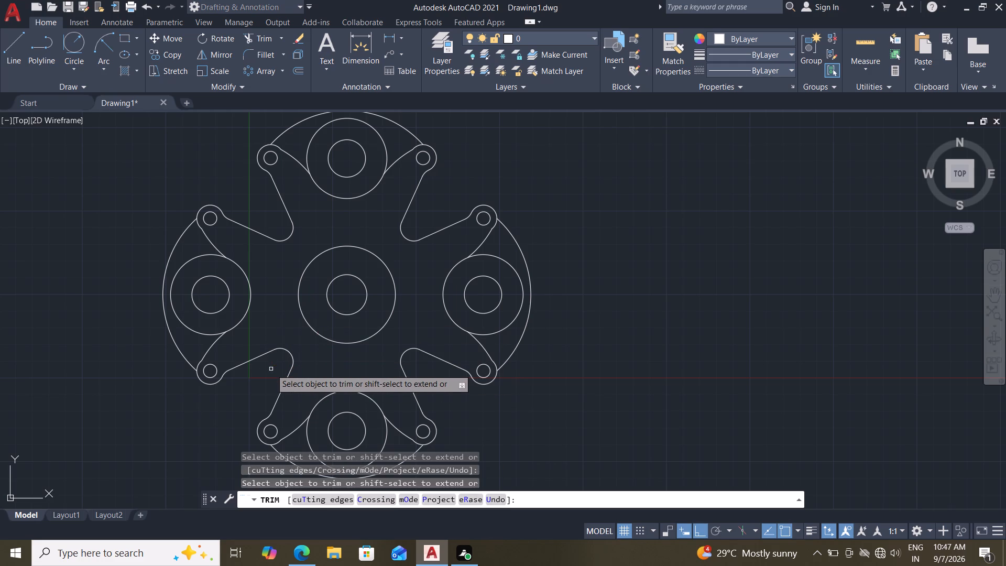
key("Escape")
key("Escape")
key("Escape")
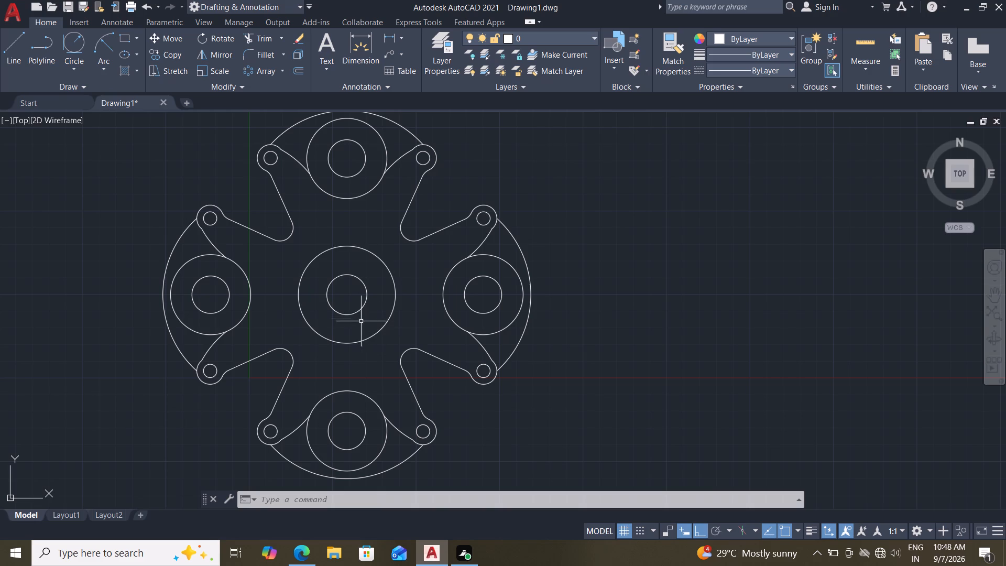
Copy the whole profile from the centre of its central circles about 422 units horizontally to the right.
type("co")
key("Return")
scroll(417, 316, "down", 2, "ctrl")
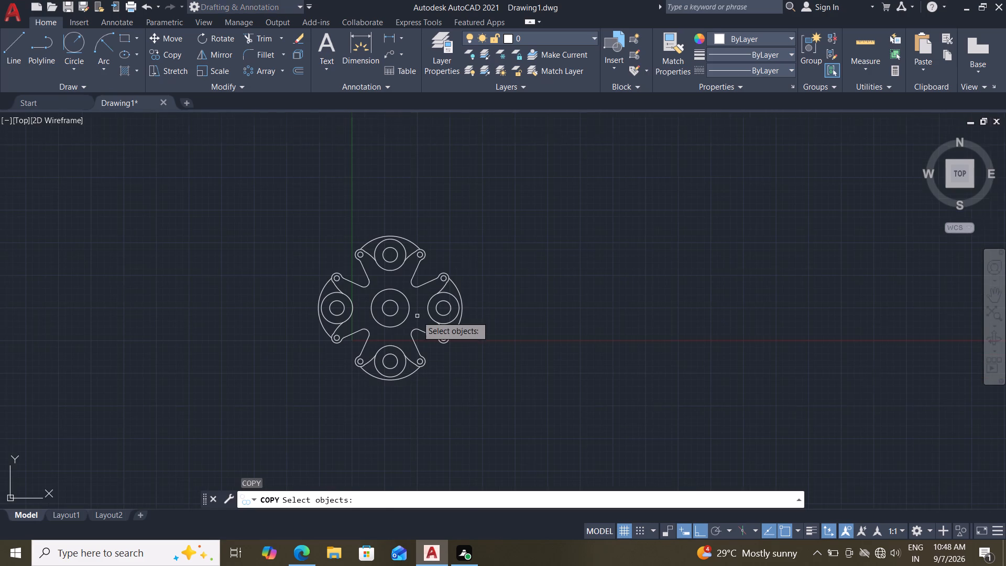
left_click(495, 202)
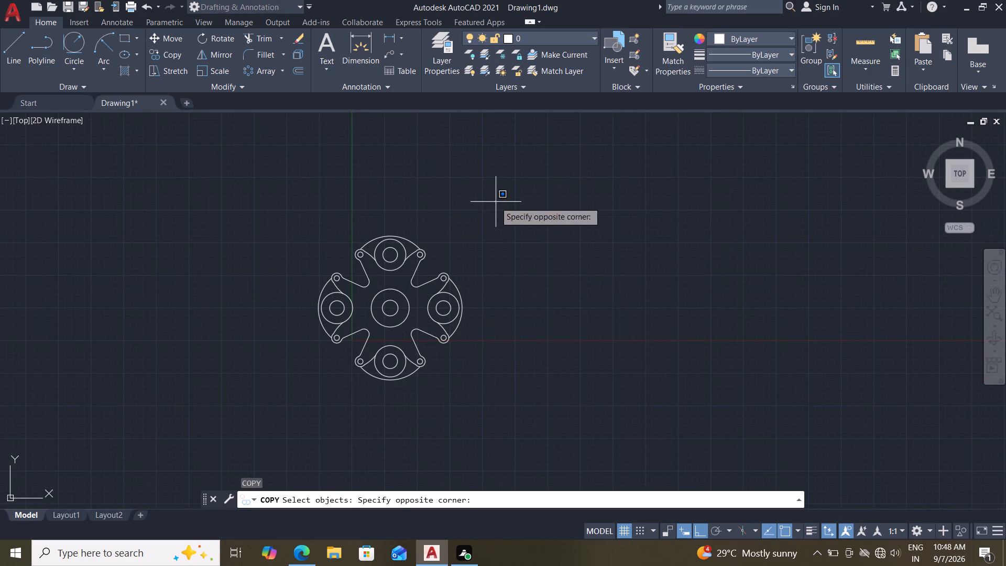
left_click(312, 396)
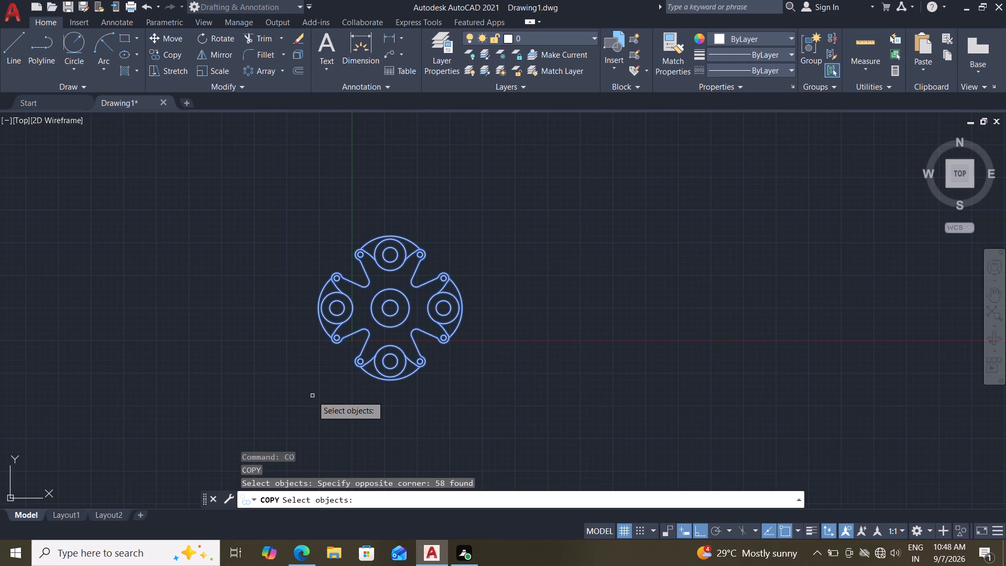
type("co")
key("Return")
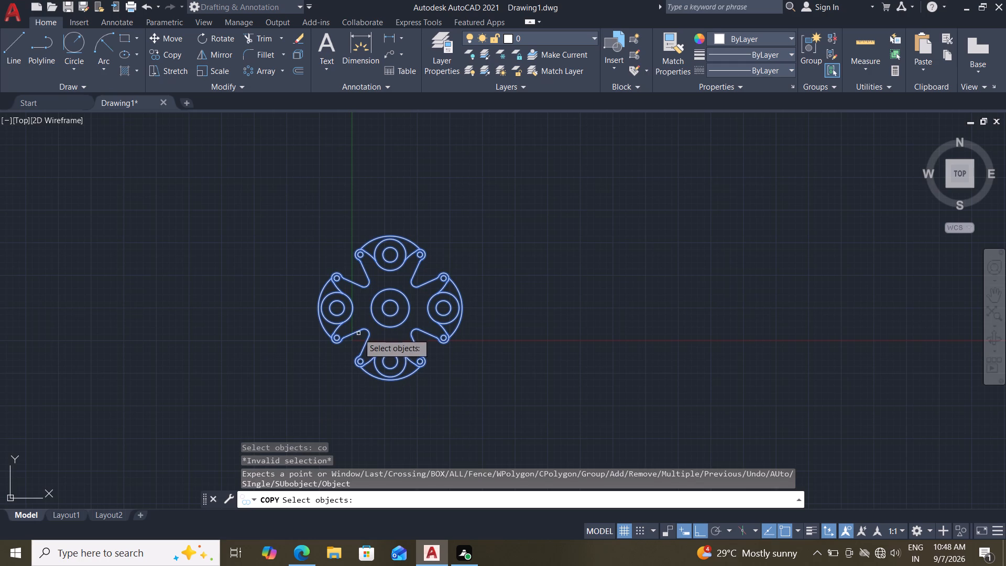
key("Return")
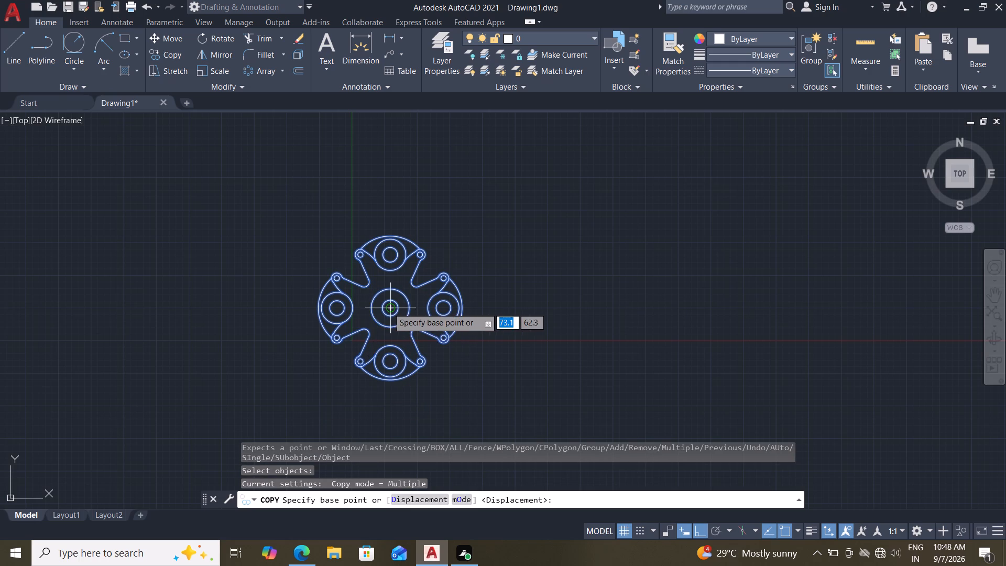
left_click(388, 308)
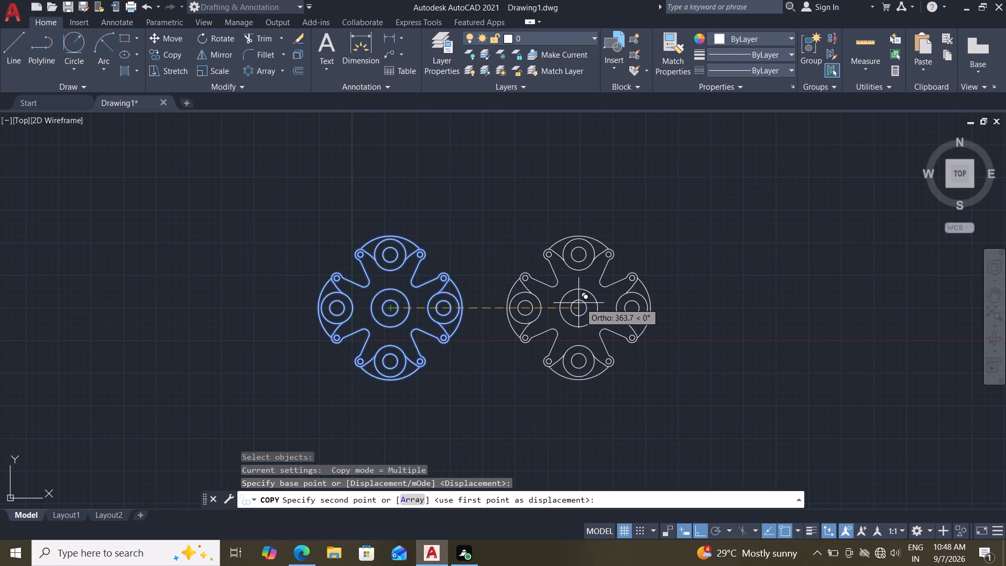
left_click(610, 300)
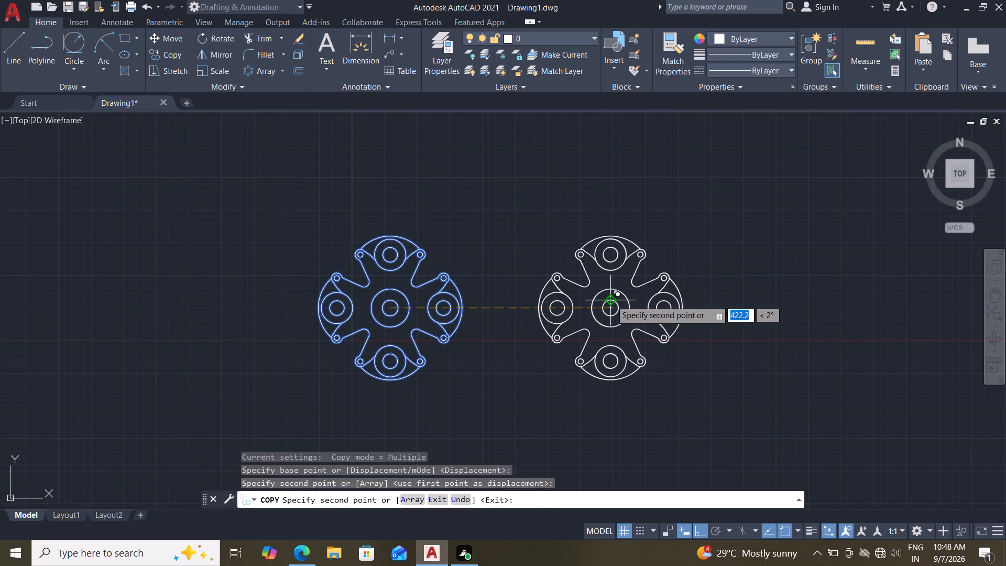
key("Escape")
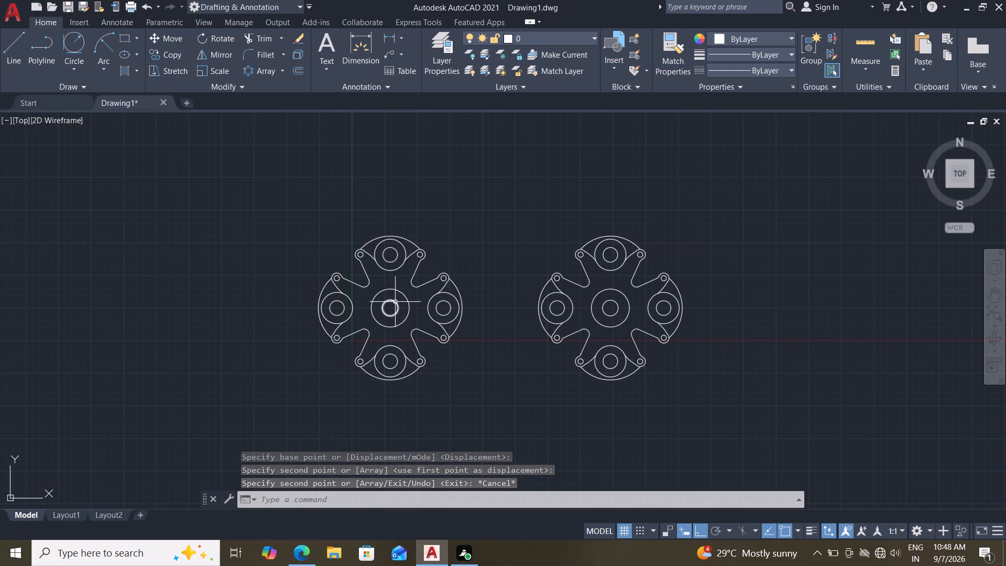
key("Escape")
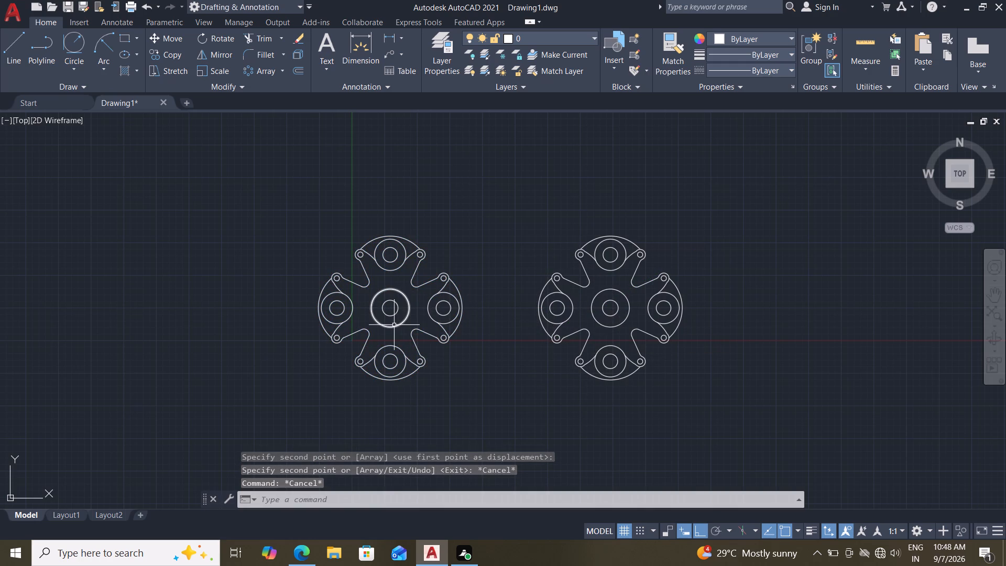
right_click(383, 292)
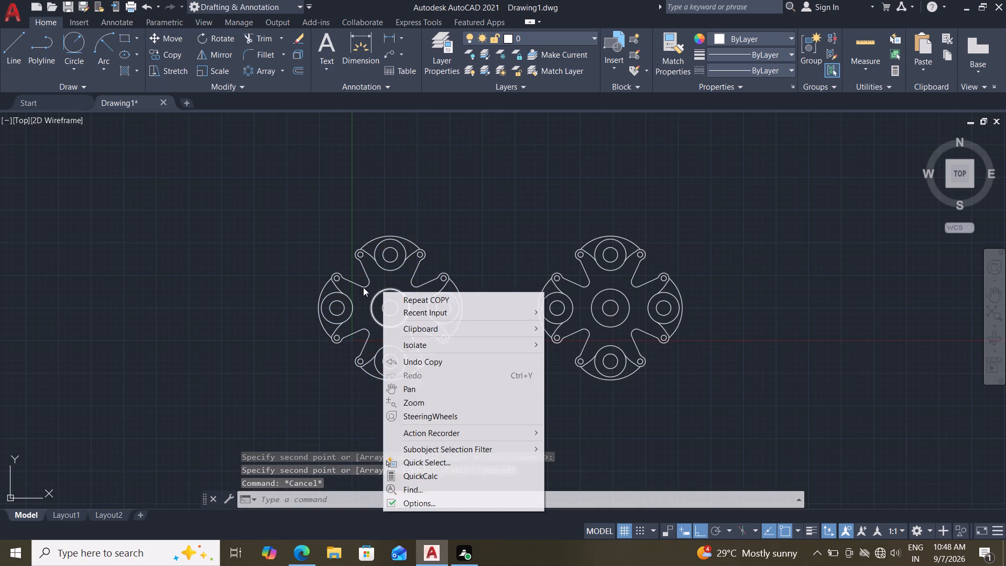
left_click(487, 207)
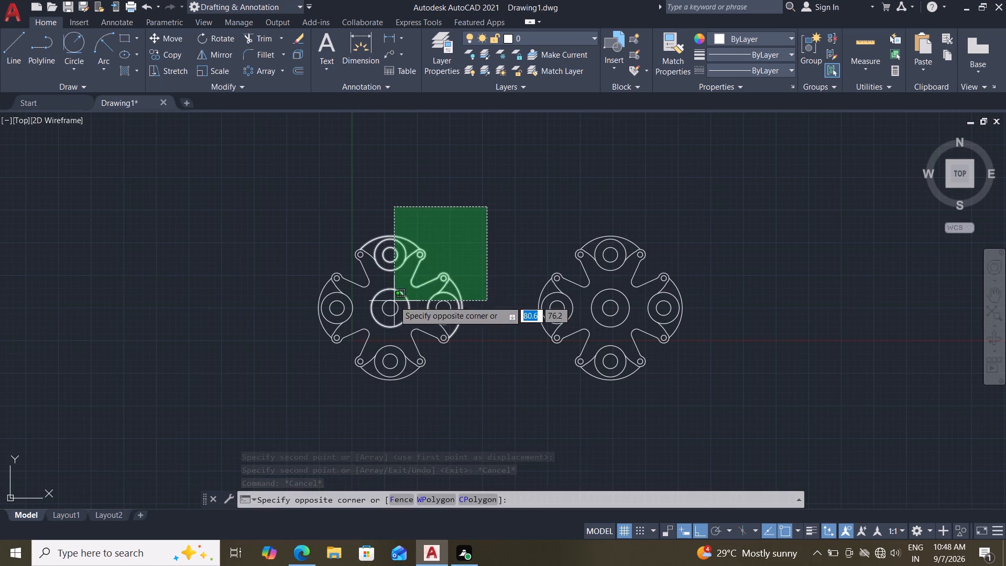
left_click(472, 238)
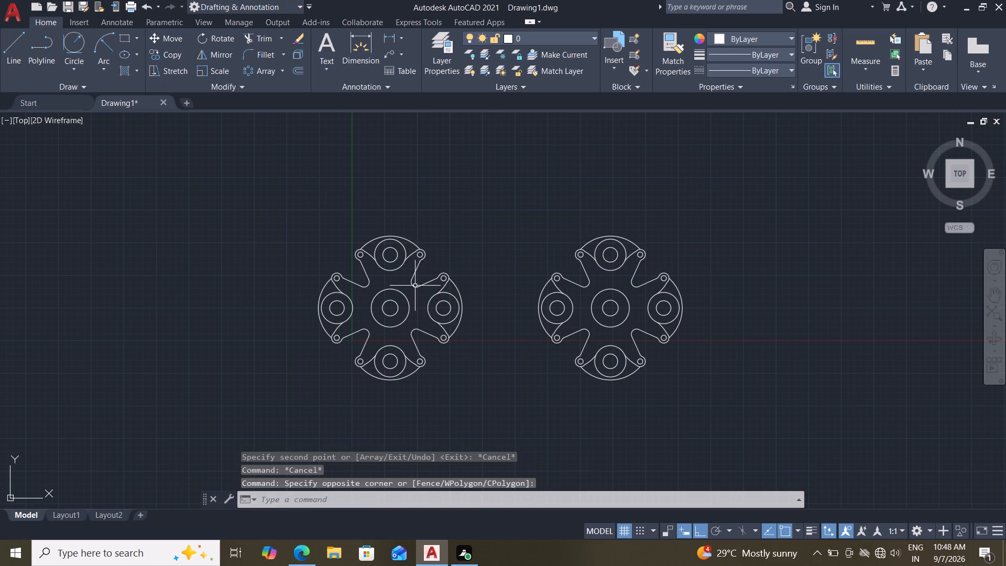
Extend the original profile's two slanted upper-arm lines inward until they meet at the bottom of the larger central circle.
scroll(415, 286, "up", 2, "ctrl")
type("ex")
key("Return")
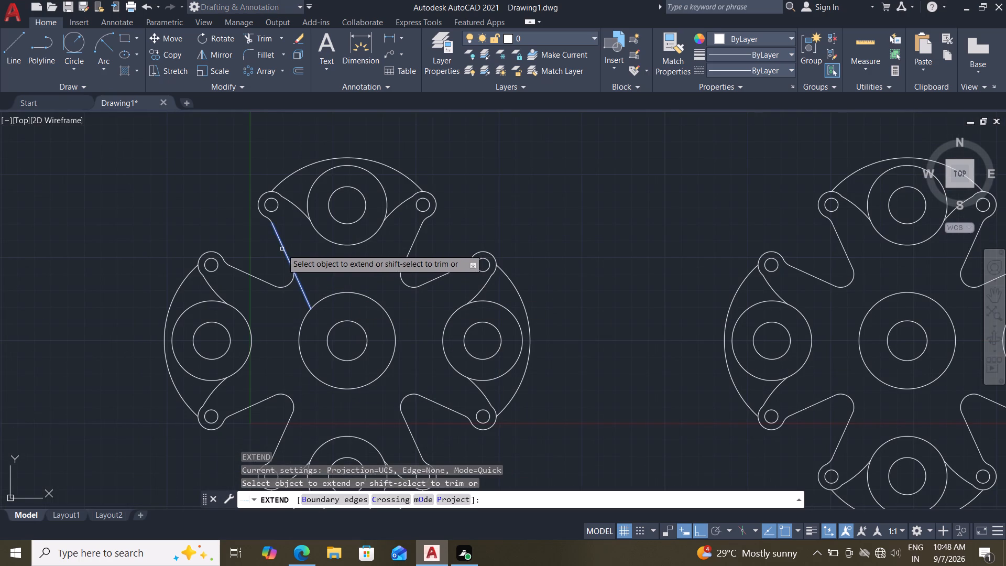
left_click(283, 249)
left_click(302, 292)
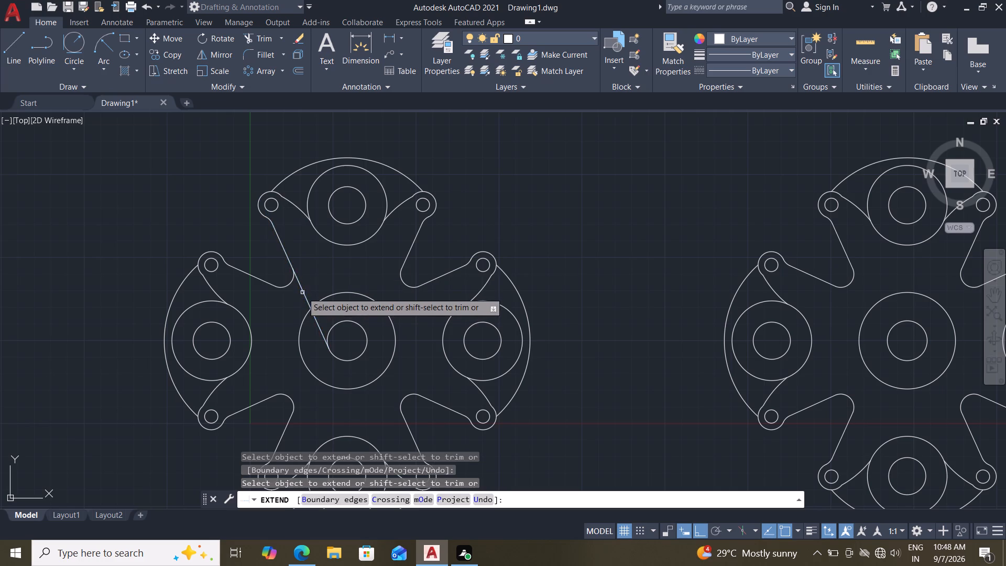
left_click(407, 256)
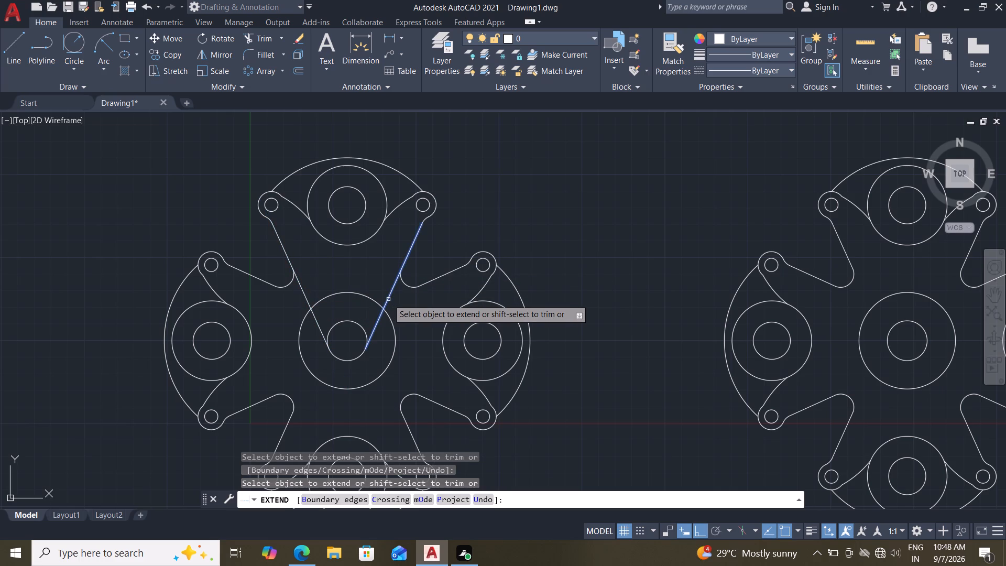
left_click(388, 299)
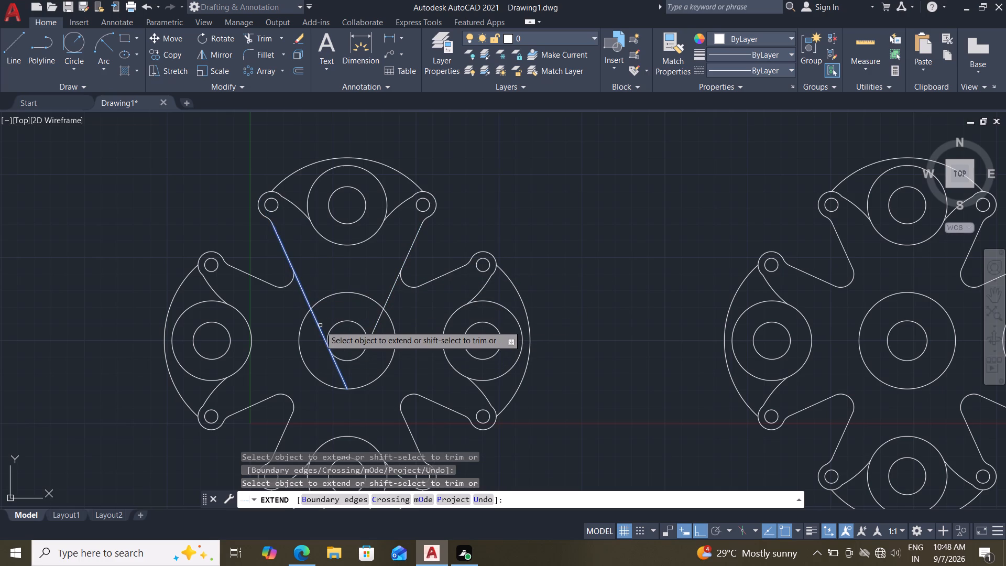
left_click(320, 325)
left_click(374, 328)
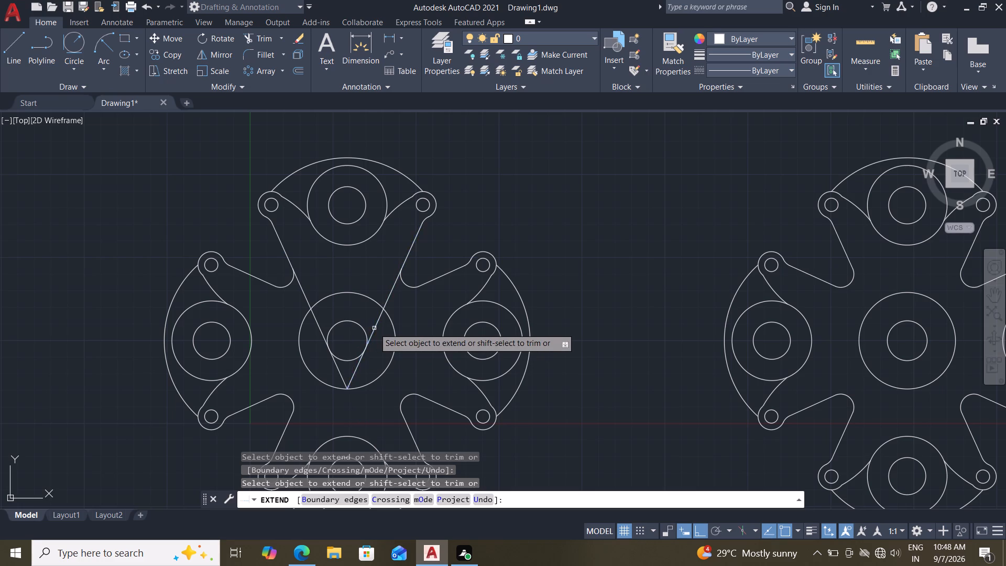
key("Escape")
key("Escape")
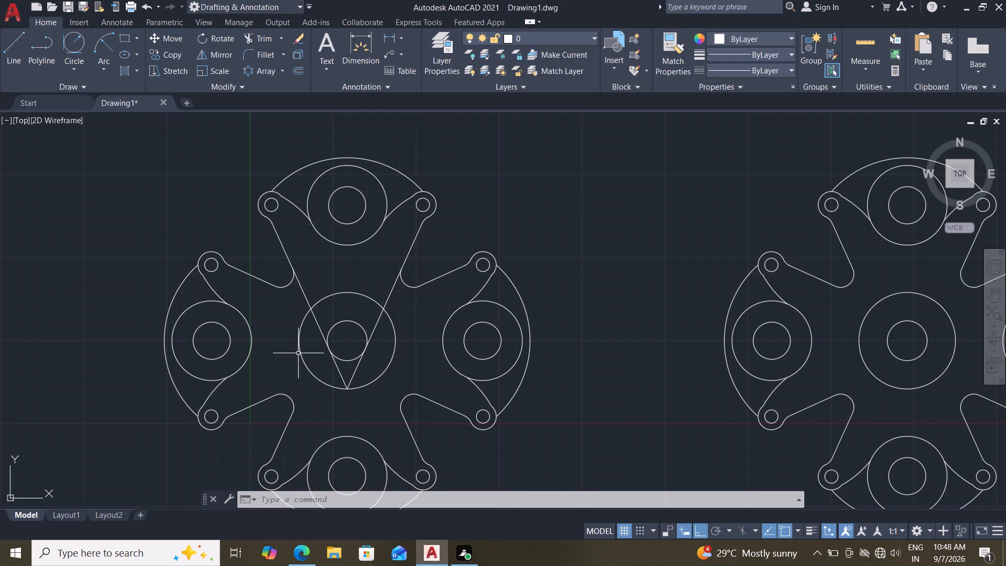
Draw a vertical line about 330 units long through the centre of the original profile, extending past its lower and upper outer arcs.
scroll(331, 344, "down", 2, "ctrl")
scroll(331, 344, "up", 1, "ctrl")
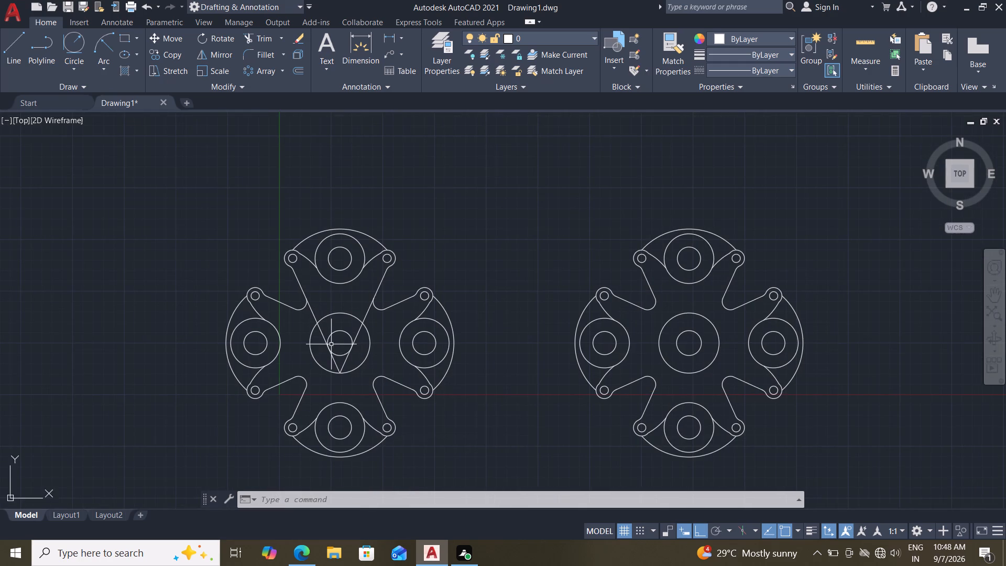
scroll(331, 344, "up", 1, "ctrl")
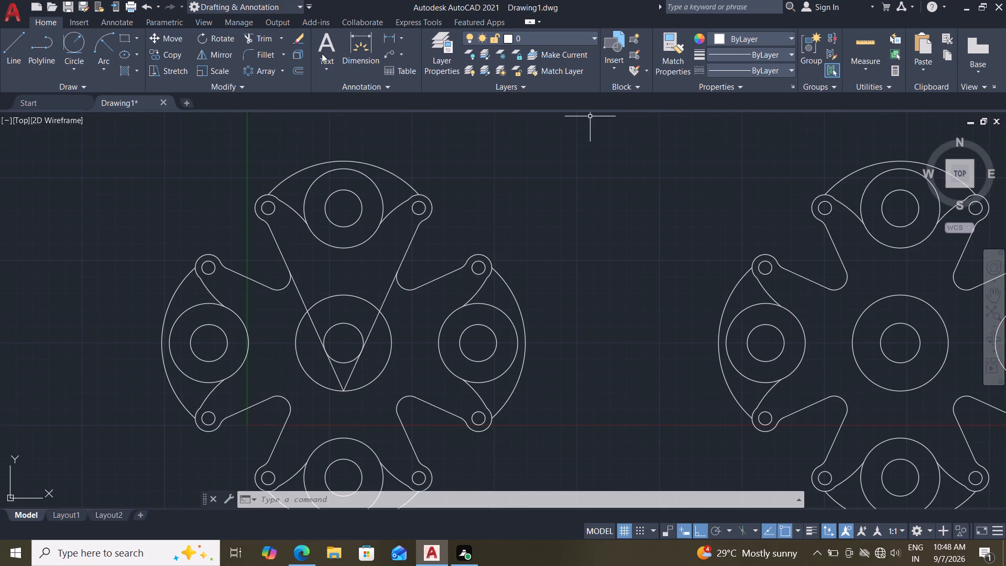
left_click(10, 50)
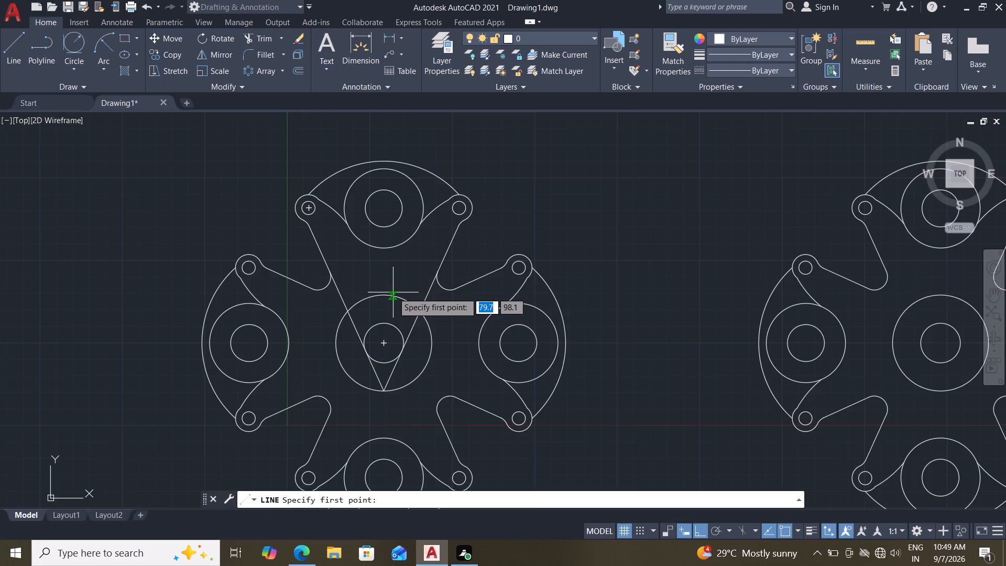
scroll(393, 292, "down", 3, "ctrl")
scroll(393, 292, "up", 1, "ctrl")
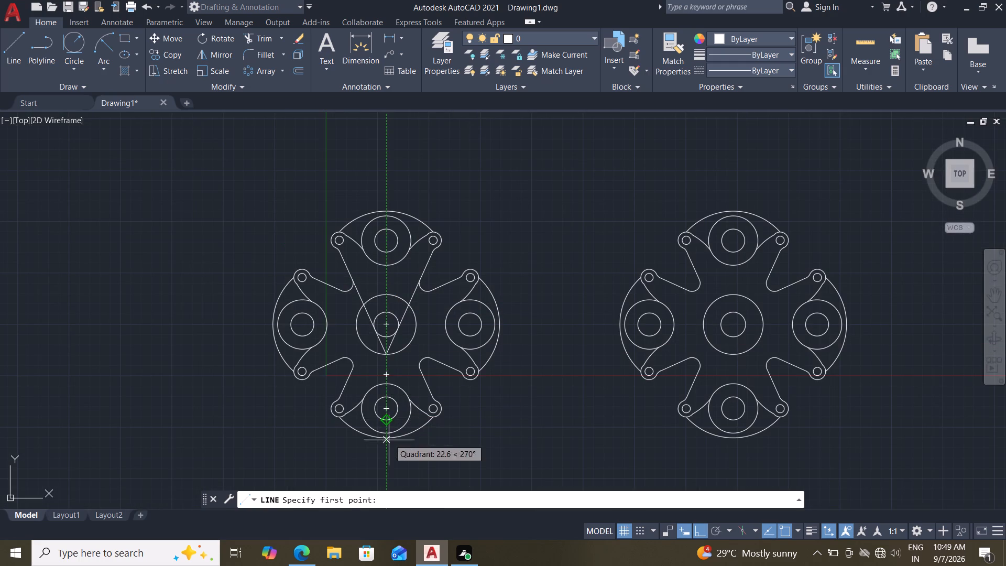
left_click(387, 459)
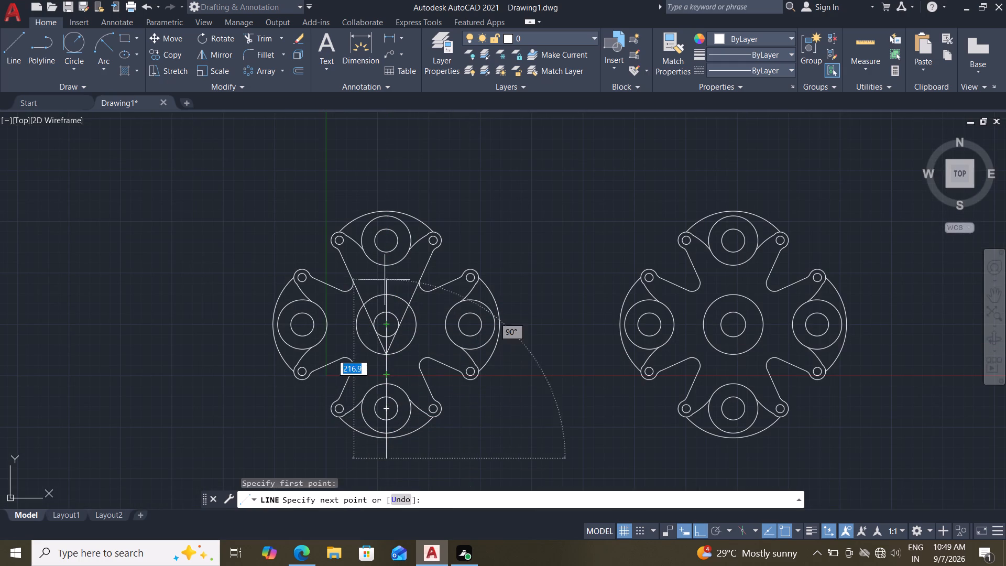
left_click(387, 190)
key("Escape")
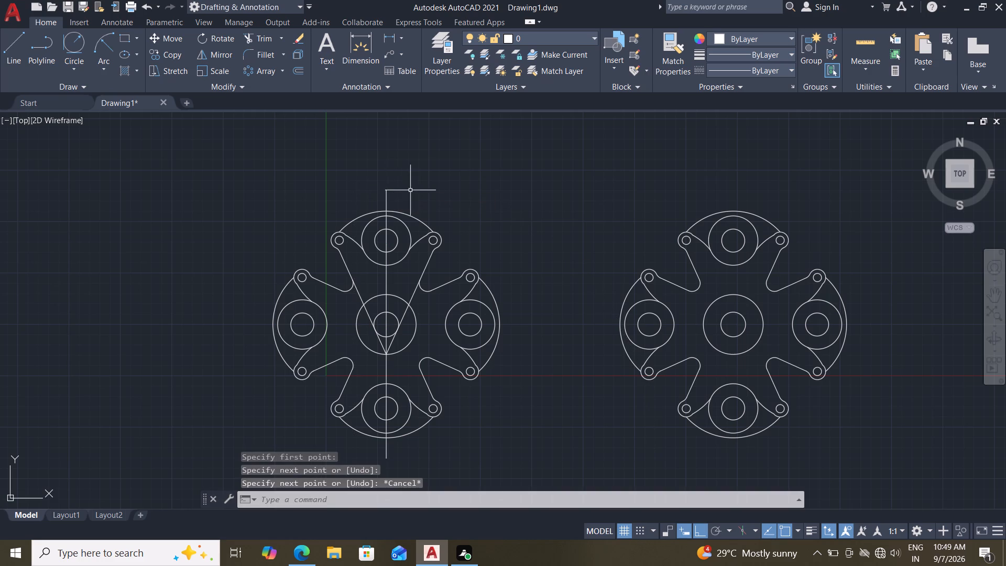
Load the ACAD_ISO02W100 ISO dash linetype into the drawing.
left_click(387, 273)
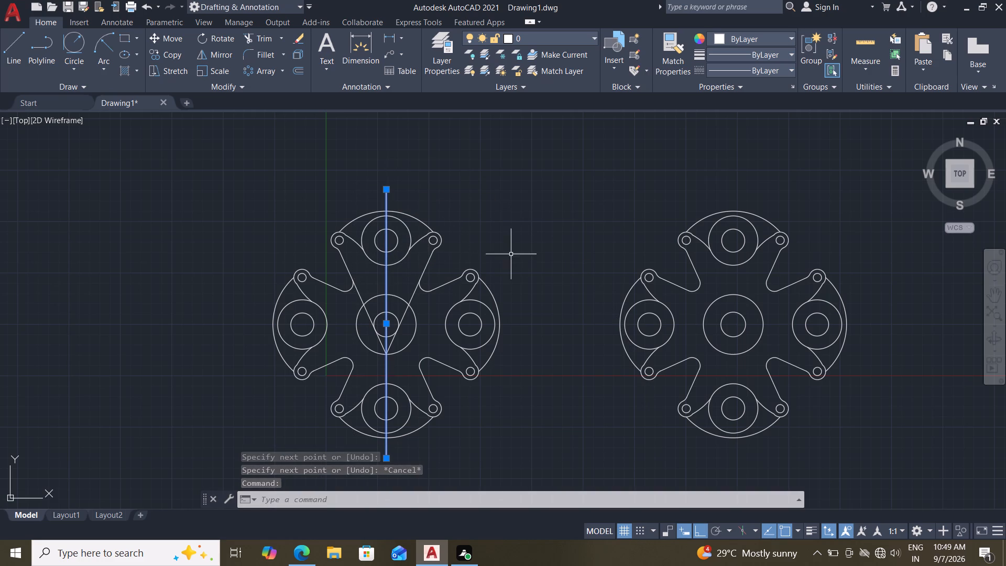
left_click(789, 72)
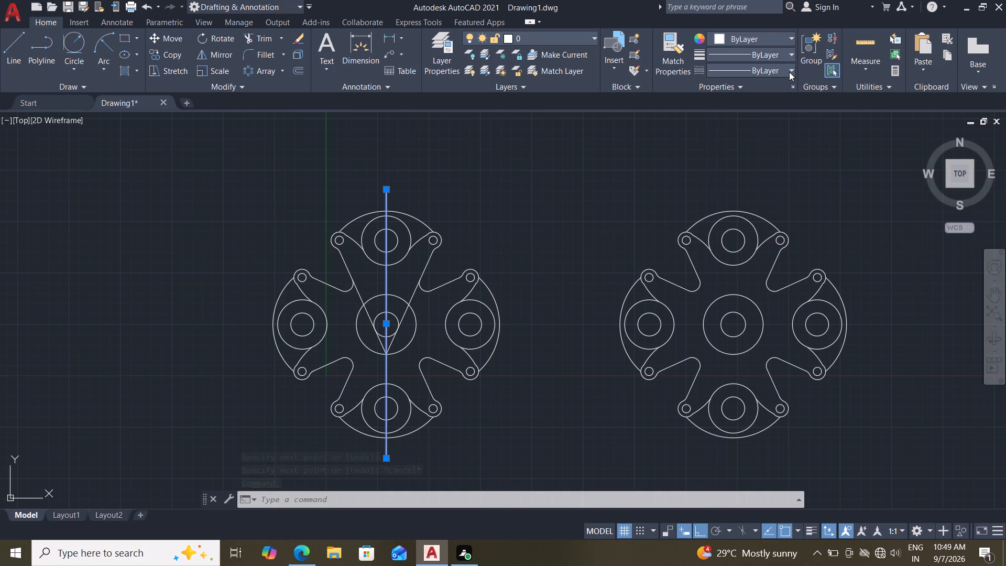
left_click(718, 135)
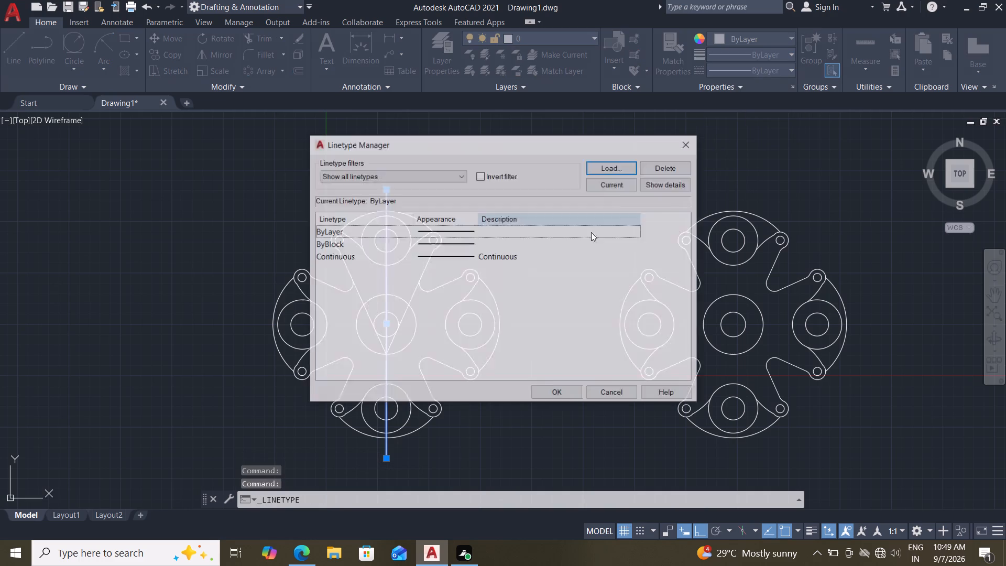
left_click(606, 161)
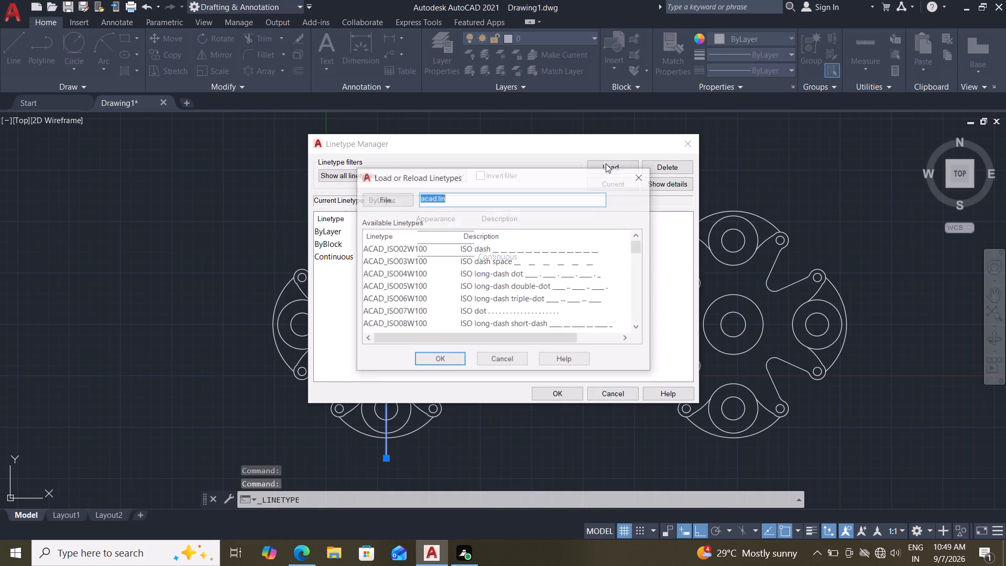
left_click(532, 252)
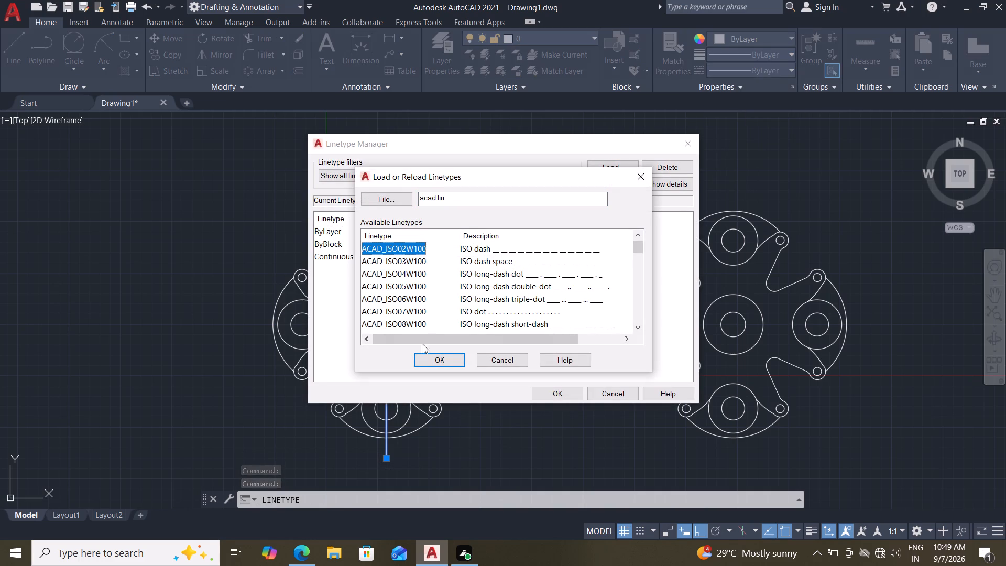
left_click(424, 356)
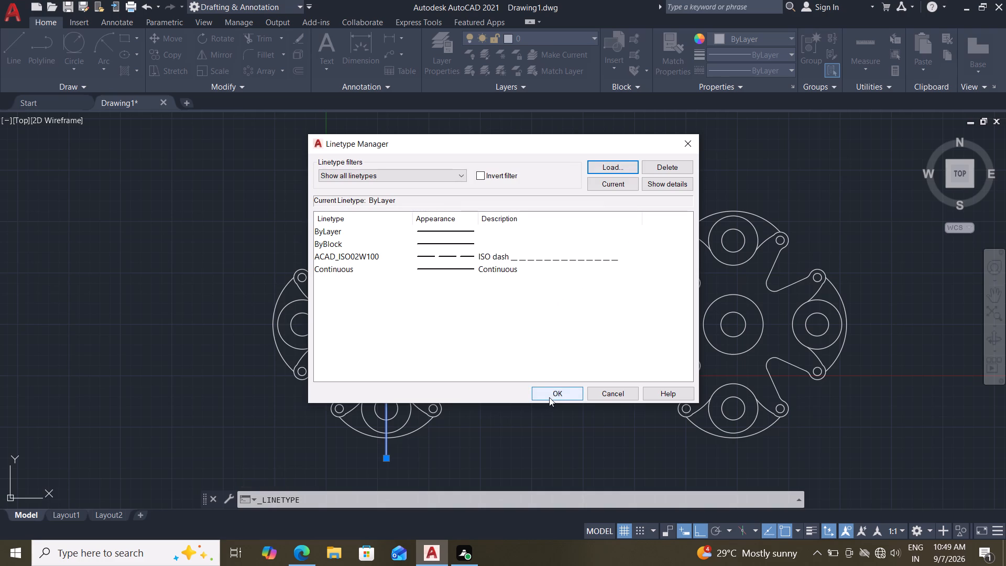
left_click(551, 396)
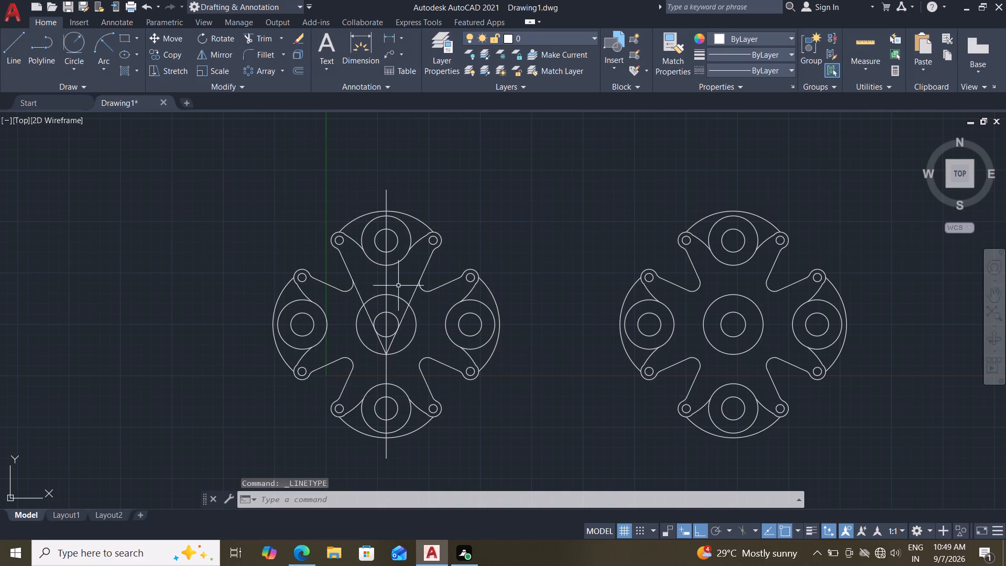
Apply the ACAD_ISO02W100 linetype to the vertical line through the original profile.
left_click(386, 286)
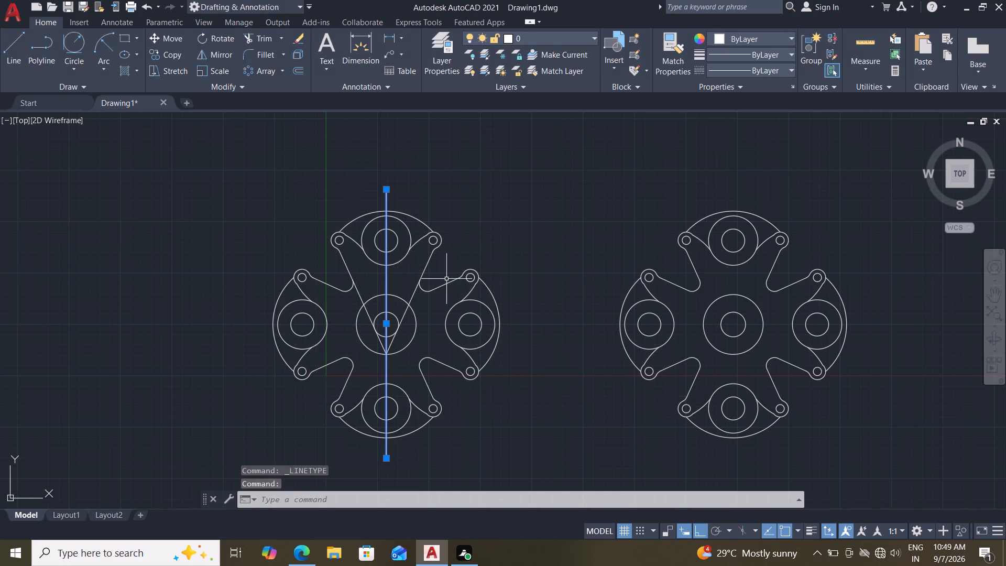
left_click(772, 68)
left_click(735, 114)
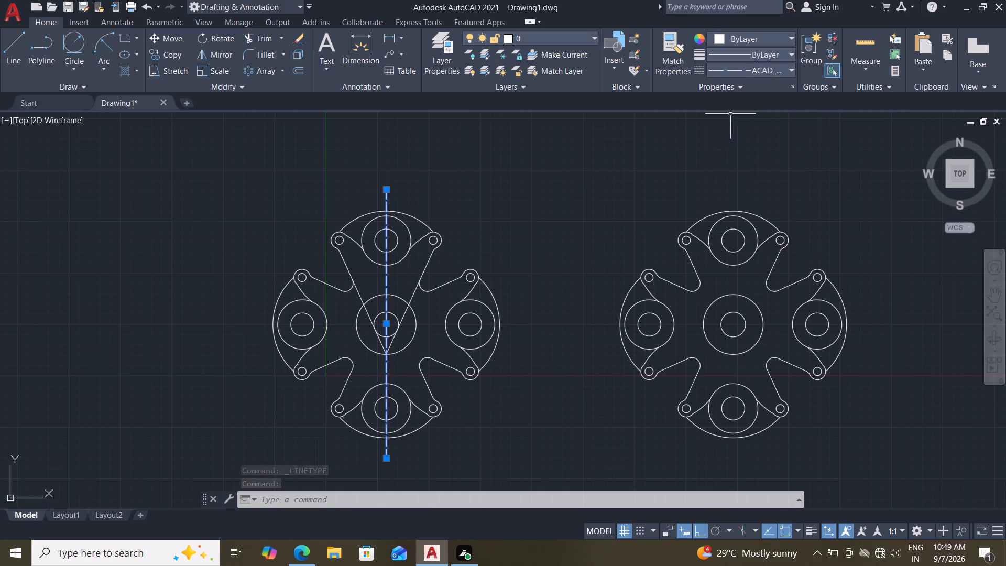
key("Escape")
key("Escape")
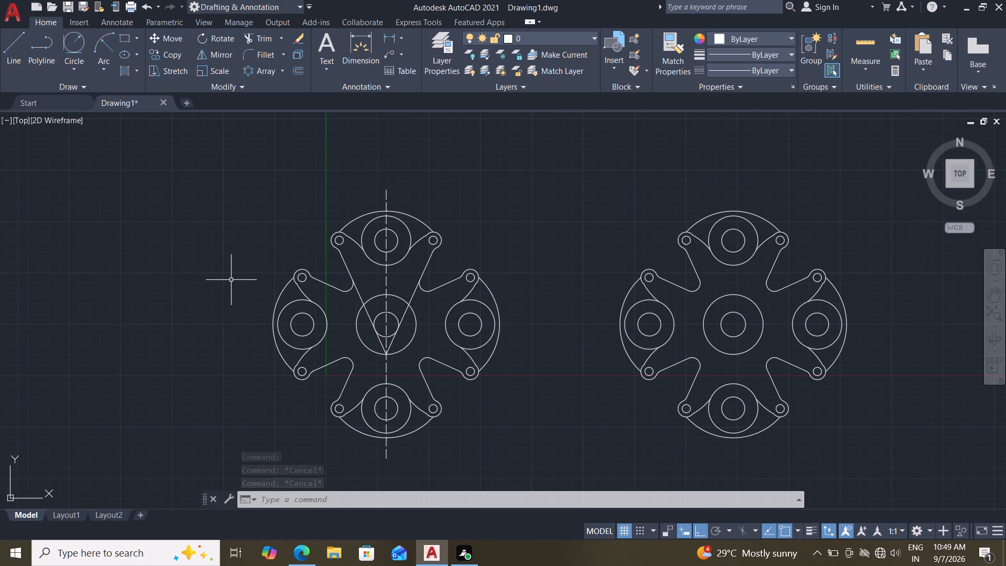
Draw a horizontal line about 315 units long through the original profile's centre, extending past both side arcs.
left_click(9, 55)
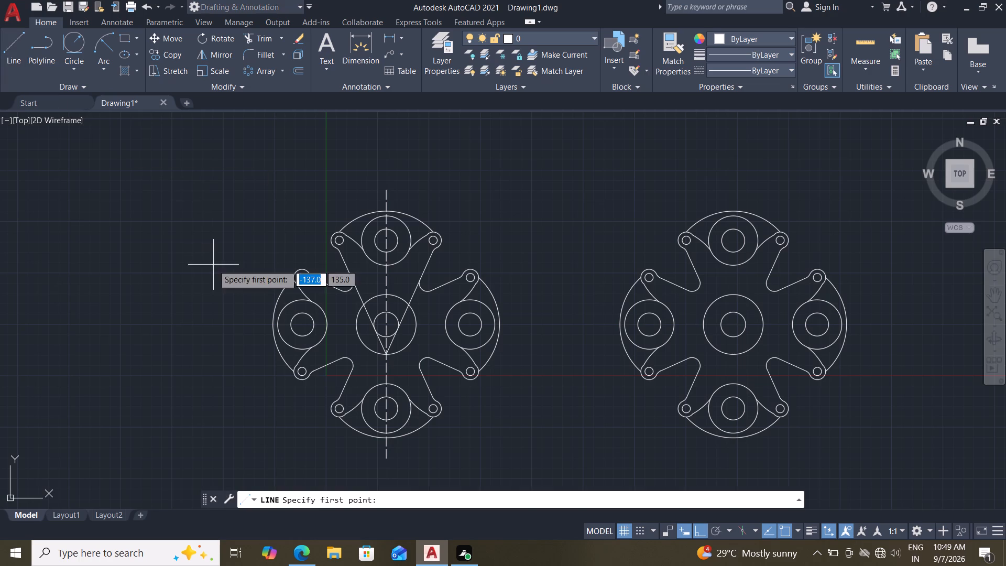
left_click(255, 325)
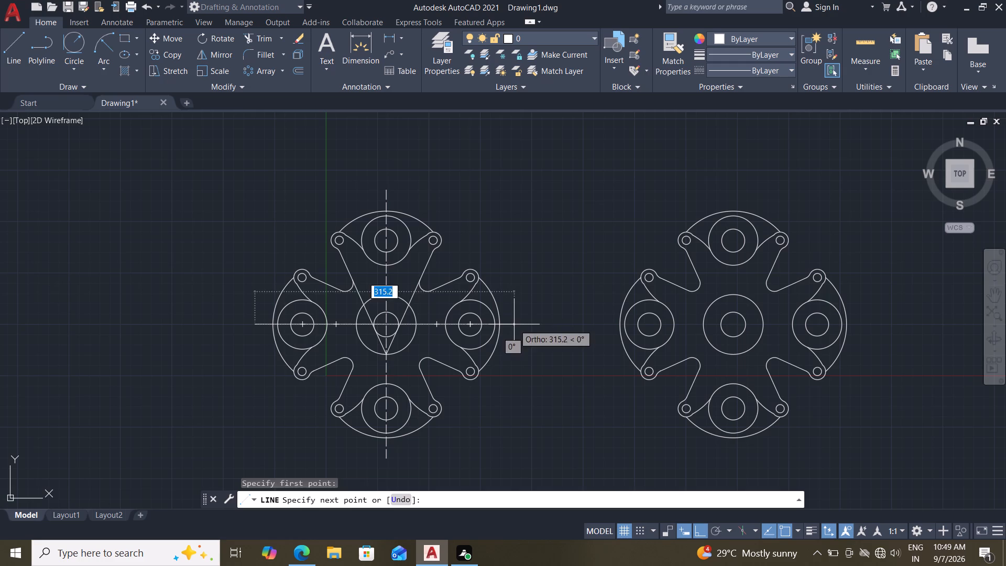
left_click(514, 324)
key("Escape")
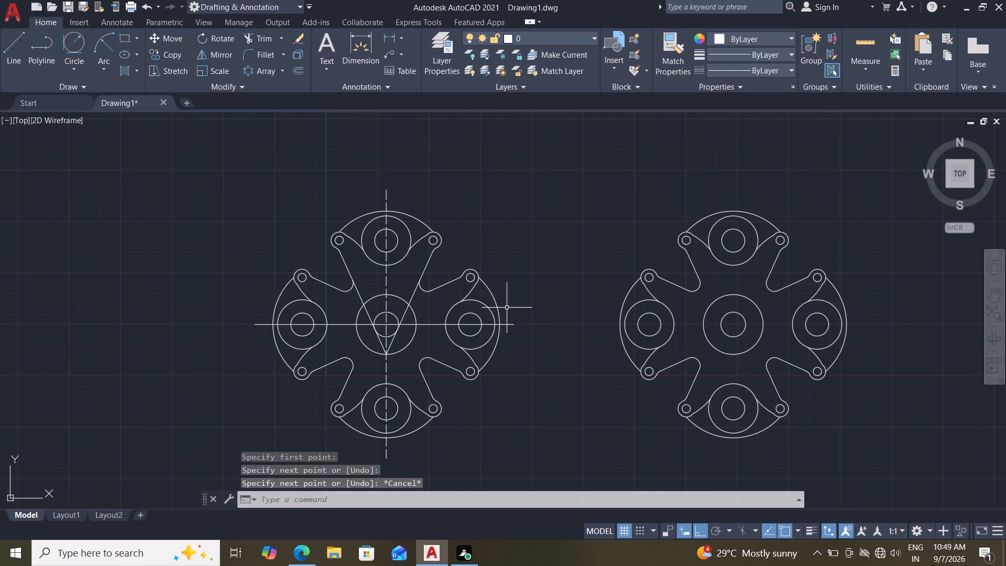
Apply the ACAD_ISO02W100 linetype to the horizontal line through the original profile.
left_click(427, 324)
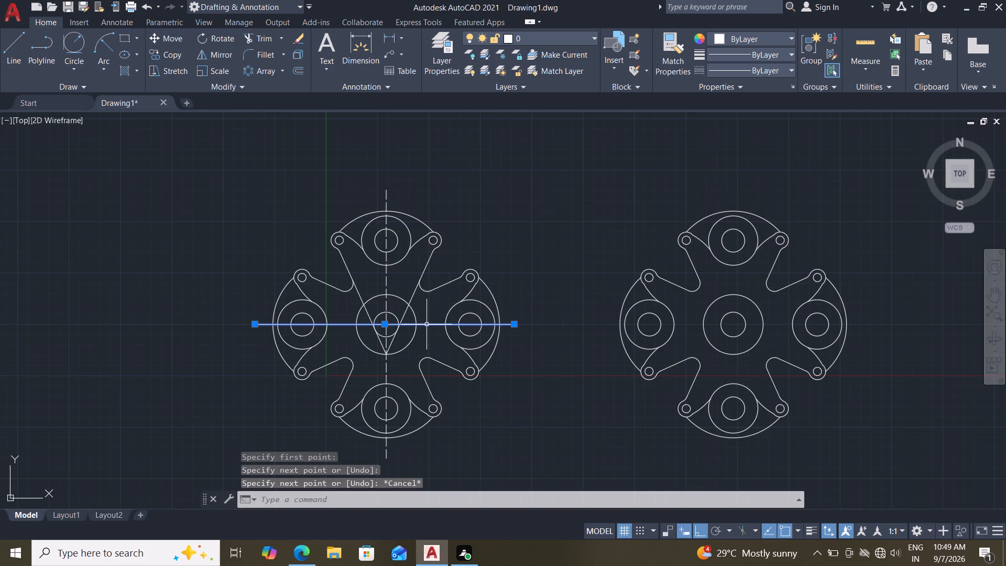
left_click(786, 70)
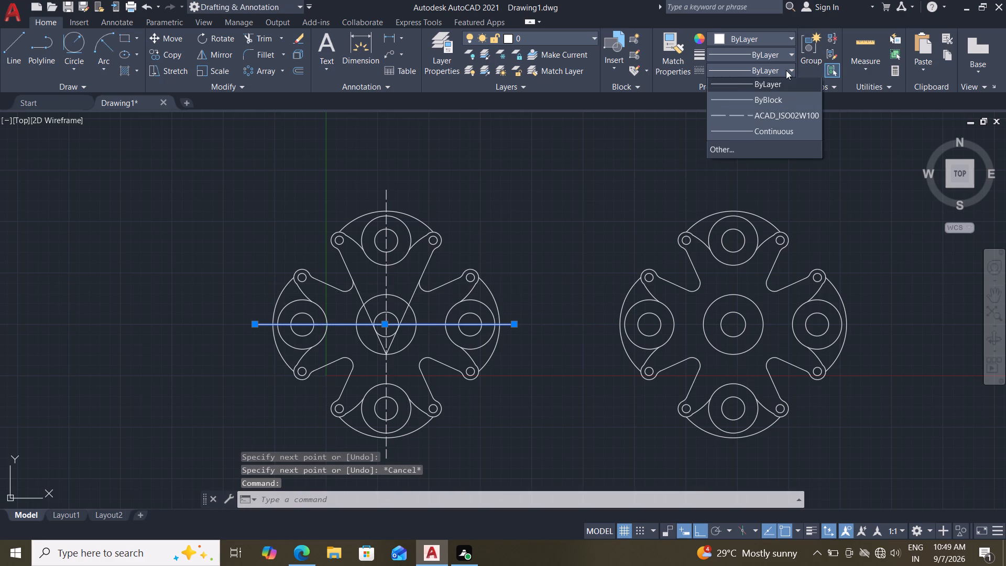
left_click(731, 121)
key("Escape")
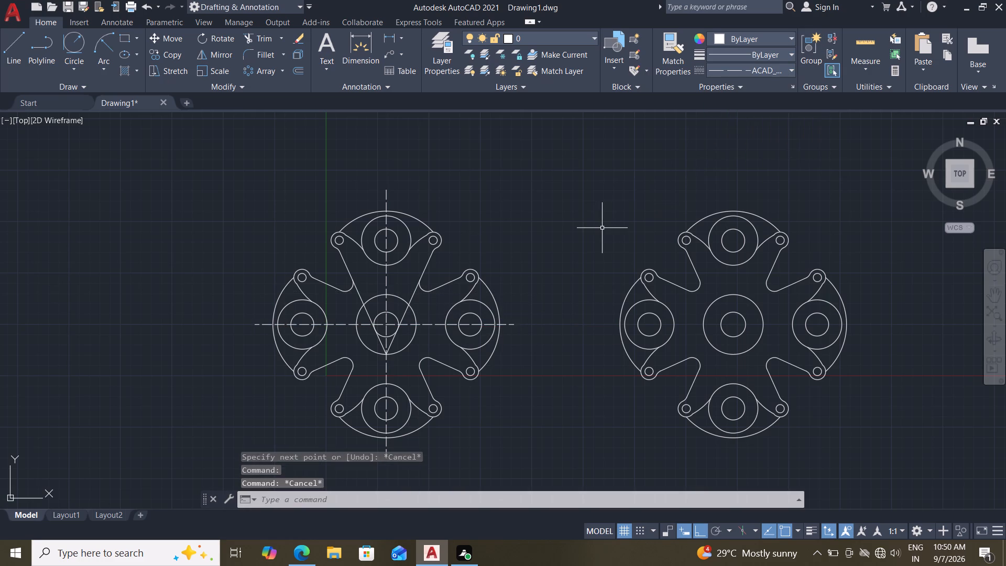
key("Escape")
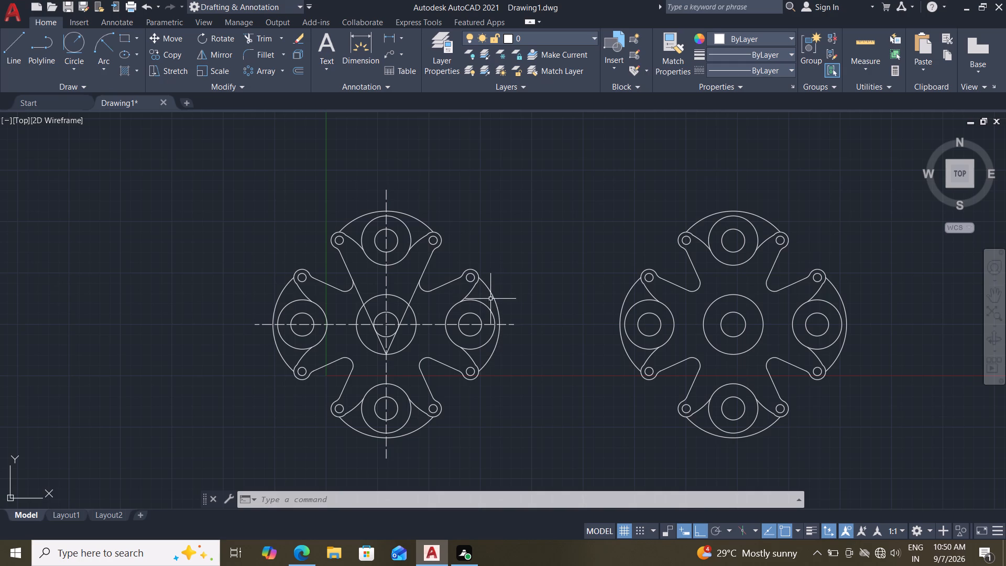
Dimension the vertical distance from the original profile's central circle centre to the upper arm's circle centre, placed beyond the profile's right side.
scroll(126, 86, "up", 13, "ctrl")
scroll(126, 86, "down", 1, "ctrl")
left_click(363, 49)
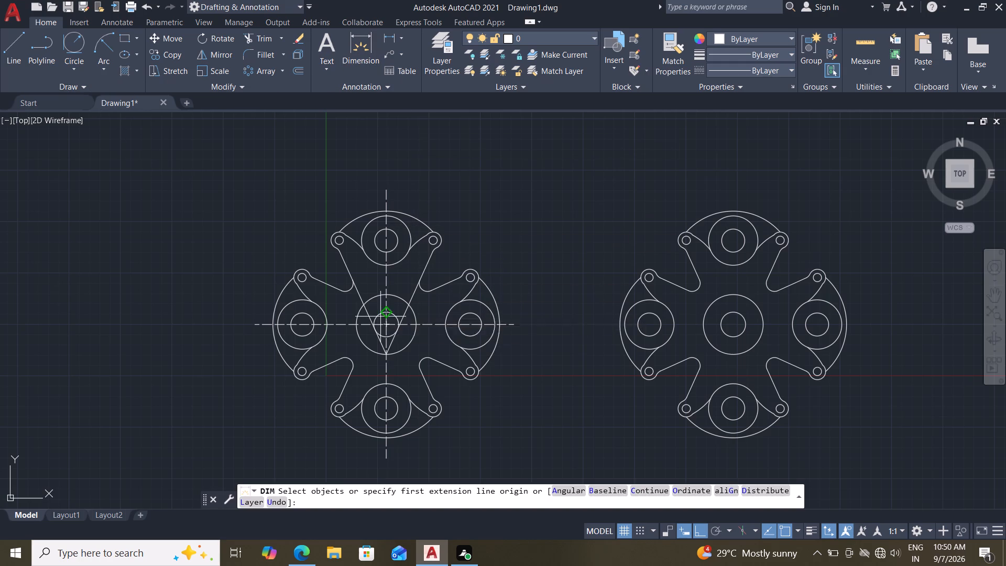
left_click(388, 325)
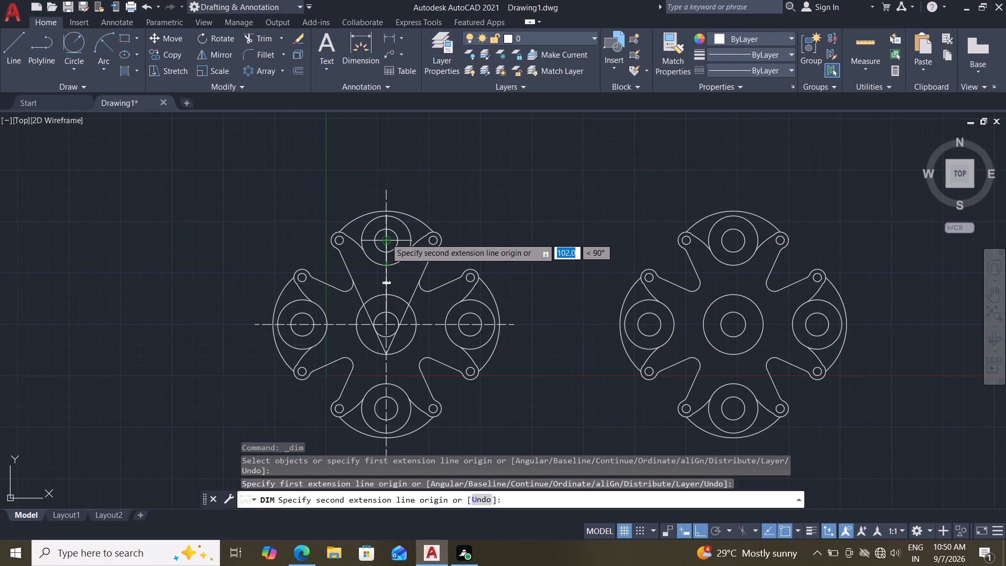
left_click(386, 238)
left_click(510, 282)
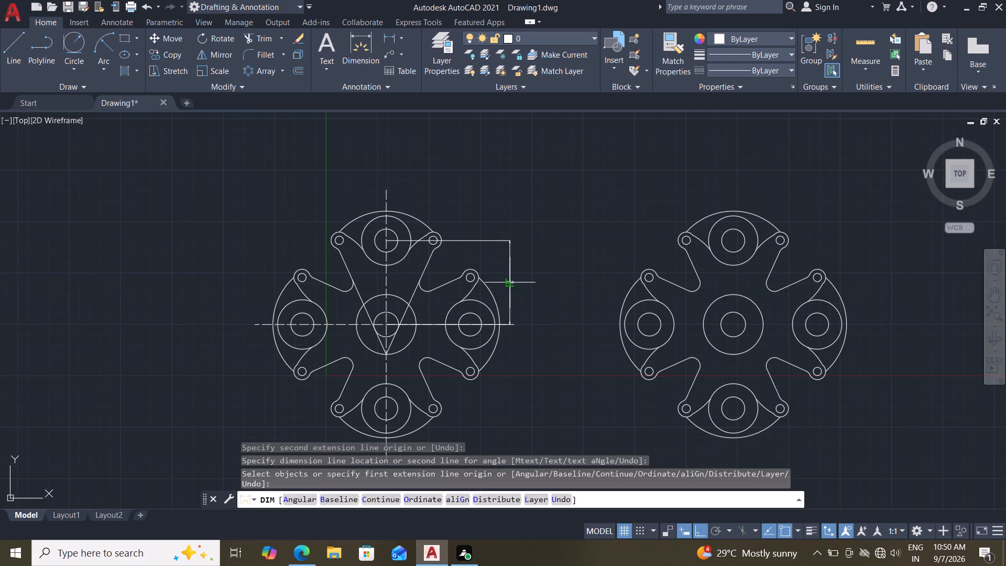
key("Escape")
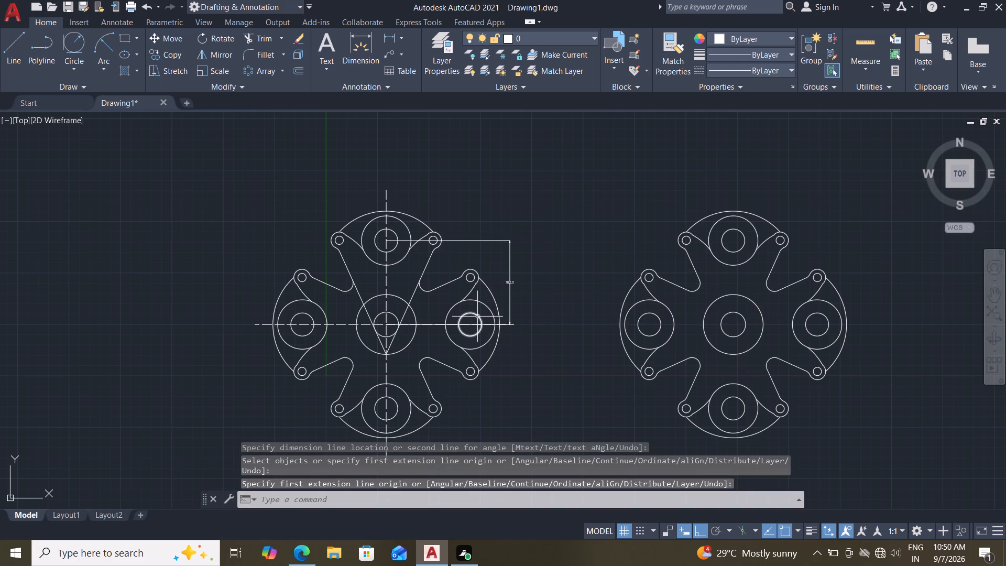
Set the arrow size of the Standard dimension style to 7.
key("d")
key("Return")
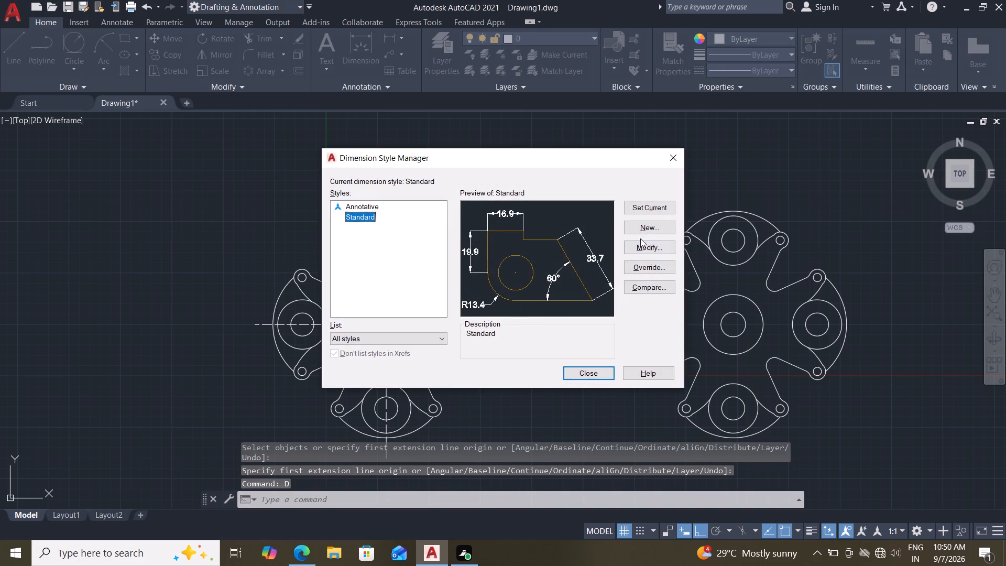
left_click(638, 248)
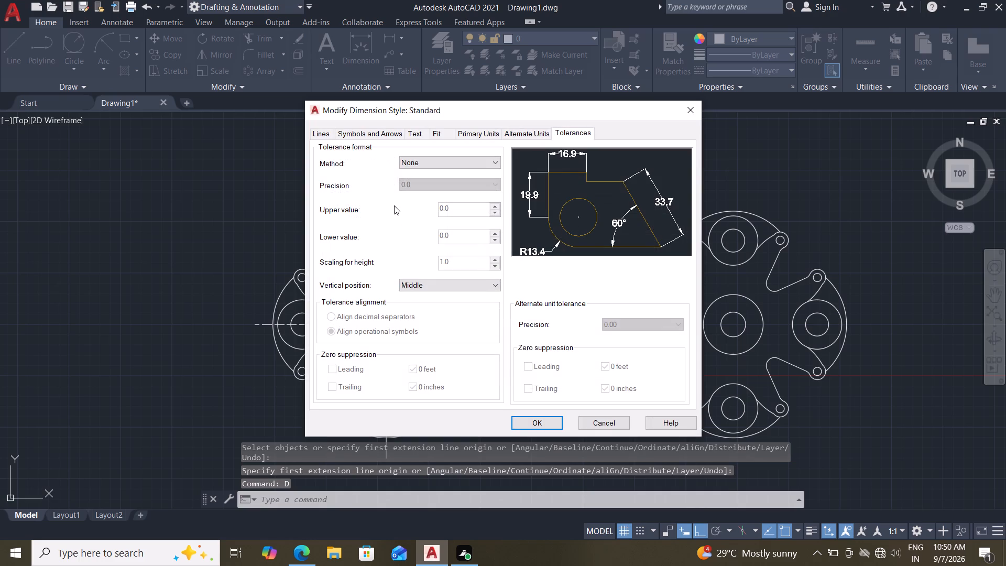
left_click(377, 135)
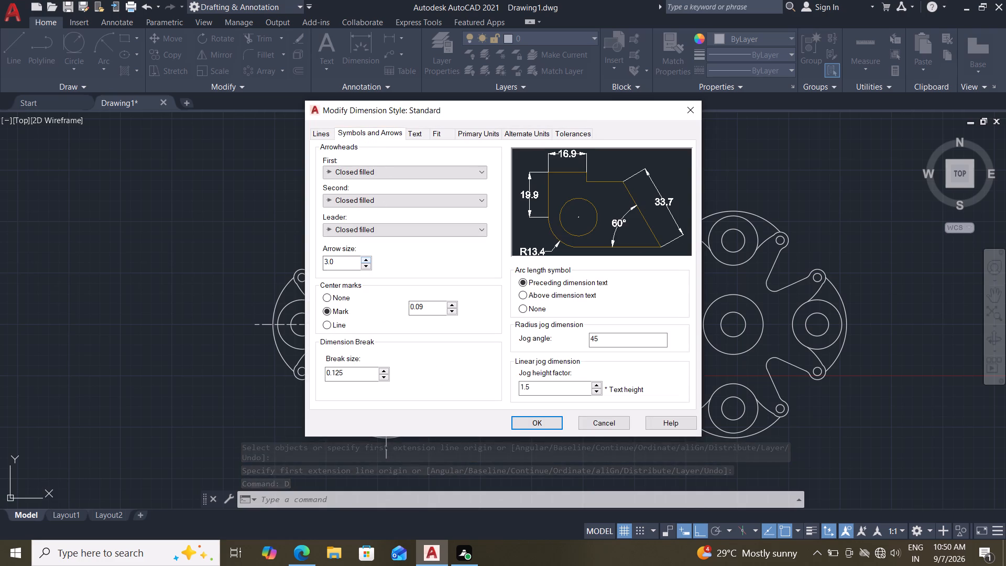
left_click_drag(356, 260, 266, 263)
key("5")
key("BackSpace")
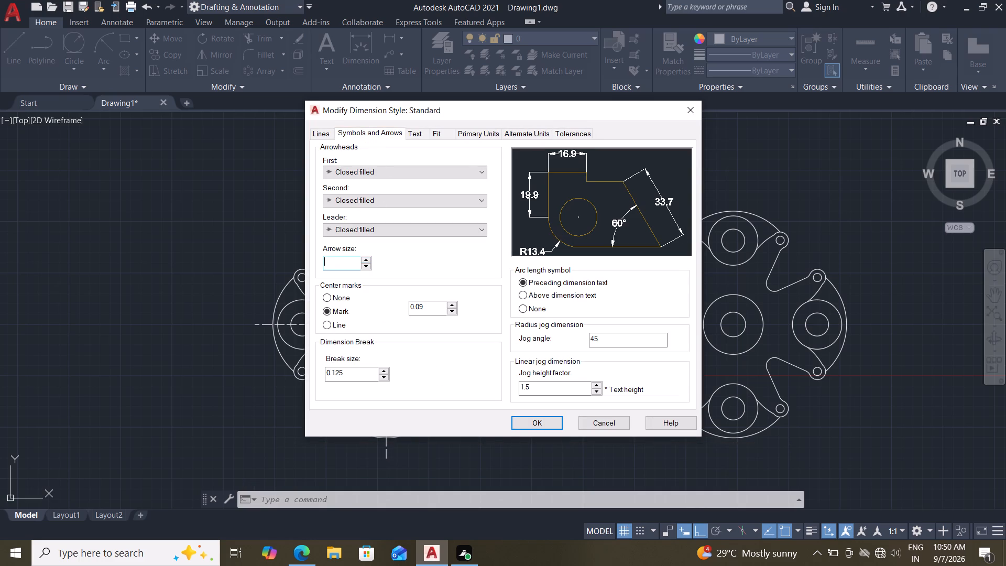
key("7")
key("Return")
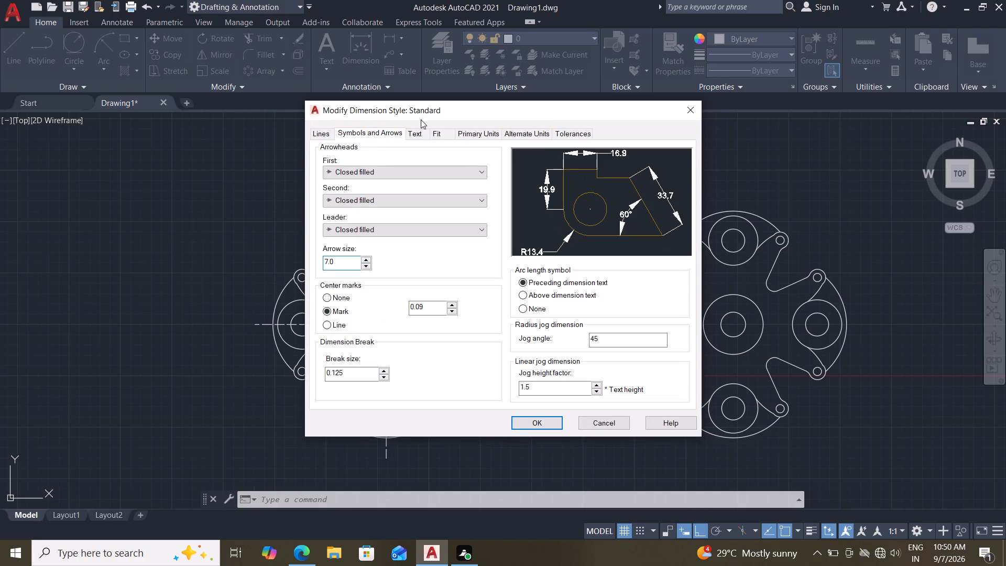
Set the text height of the Standard dimension style to 7 and save the style changes.
left_click(414, 138)
left_click_drag(479, 225, 298, 225)
key("7")
key("Return")
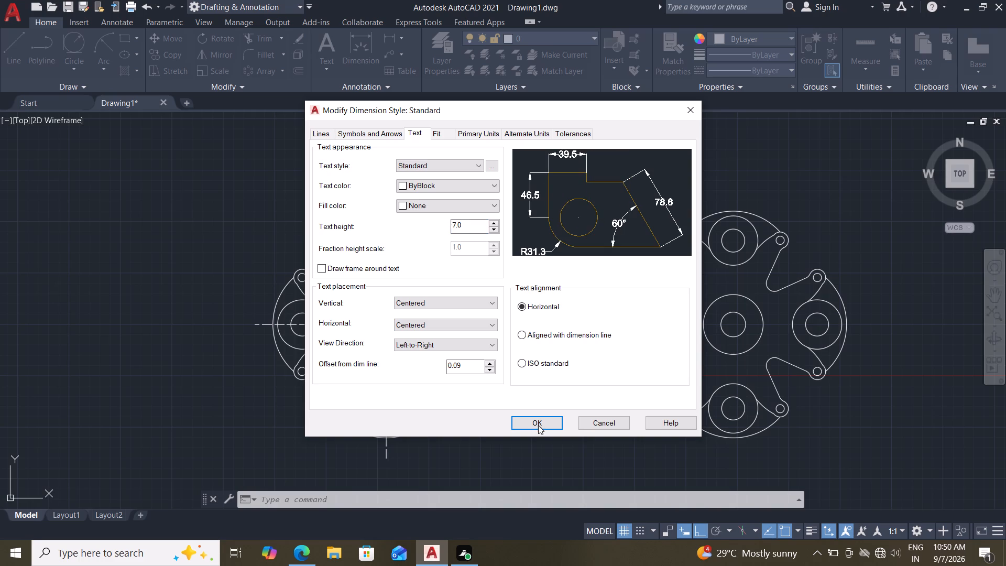
left_click(540, 426)
left_click(586, 378)
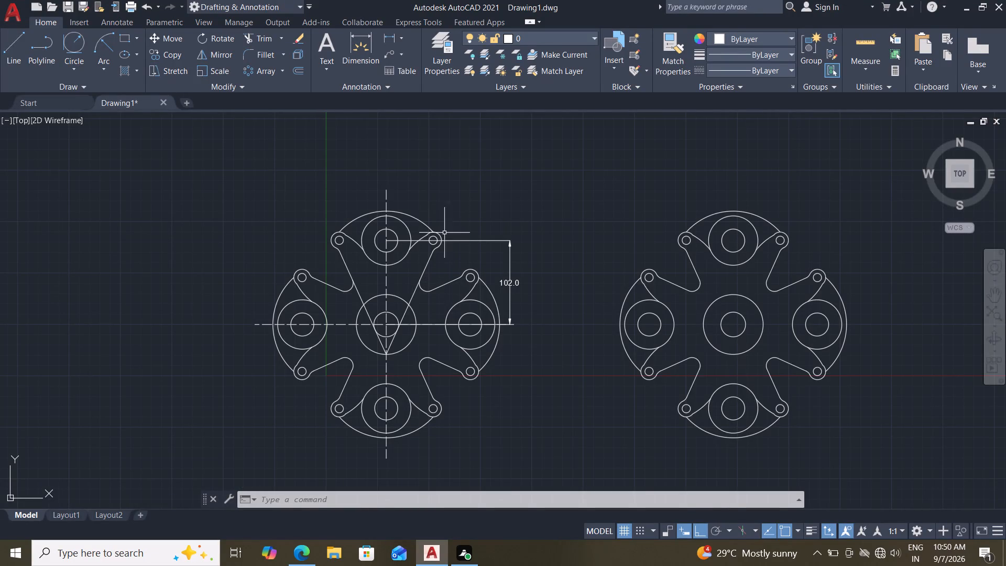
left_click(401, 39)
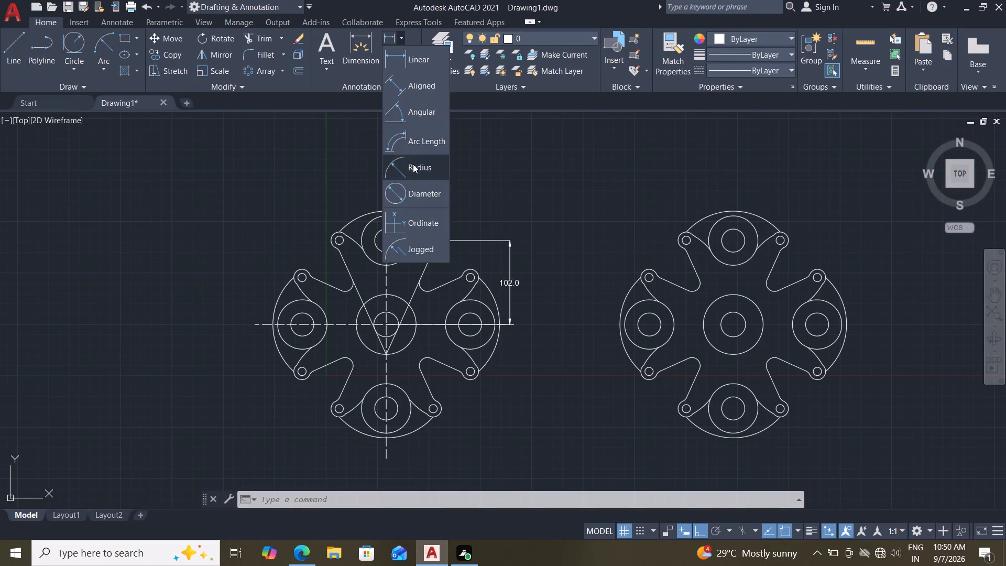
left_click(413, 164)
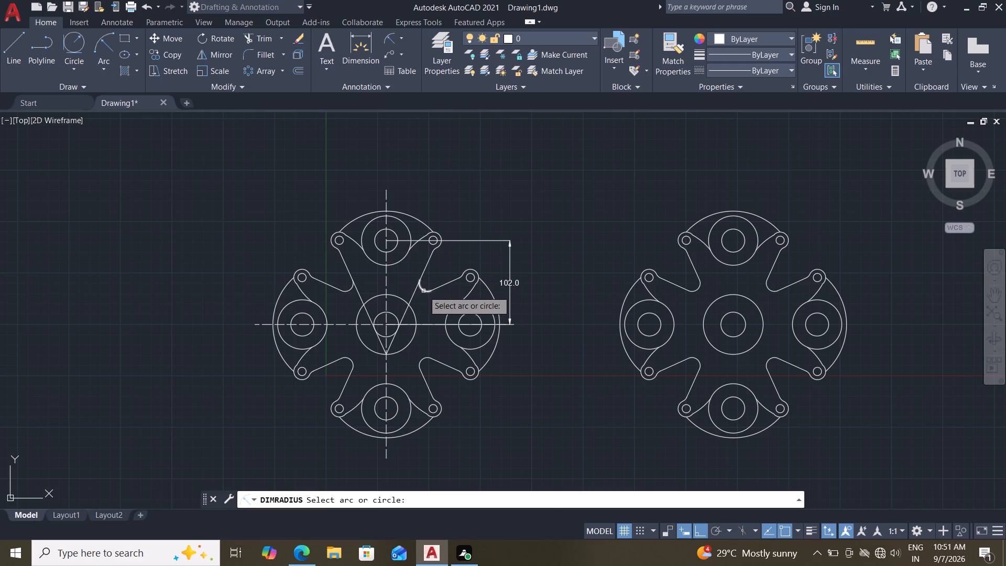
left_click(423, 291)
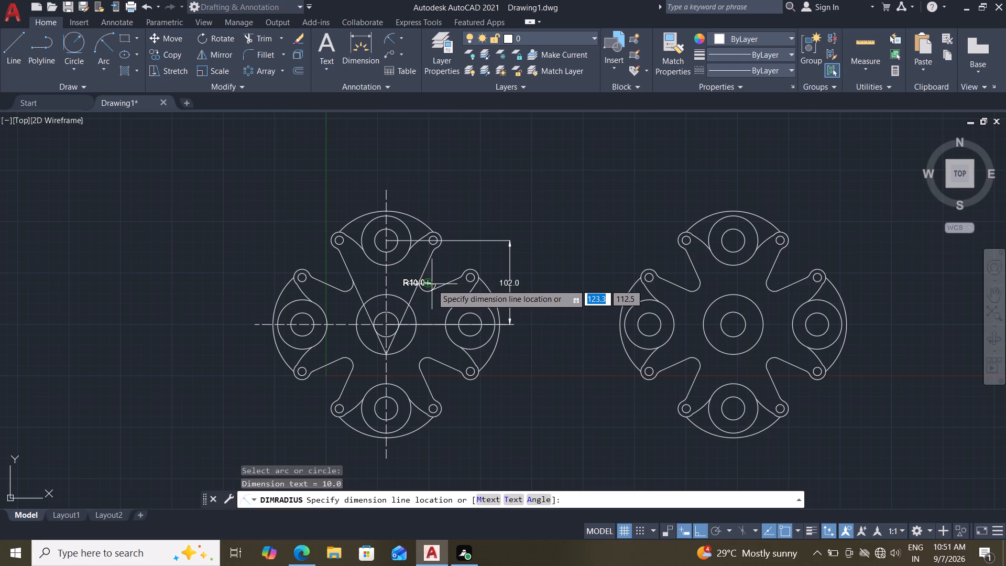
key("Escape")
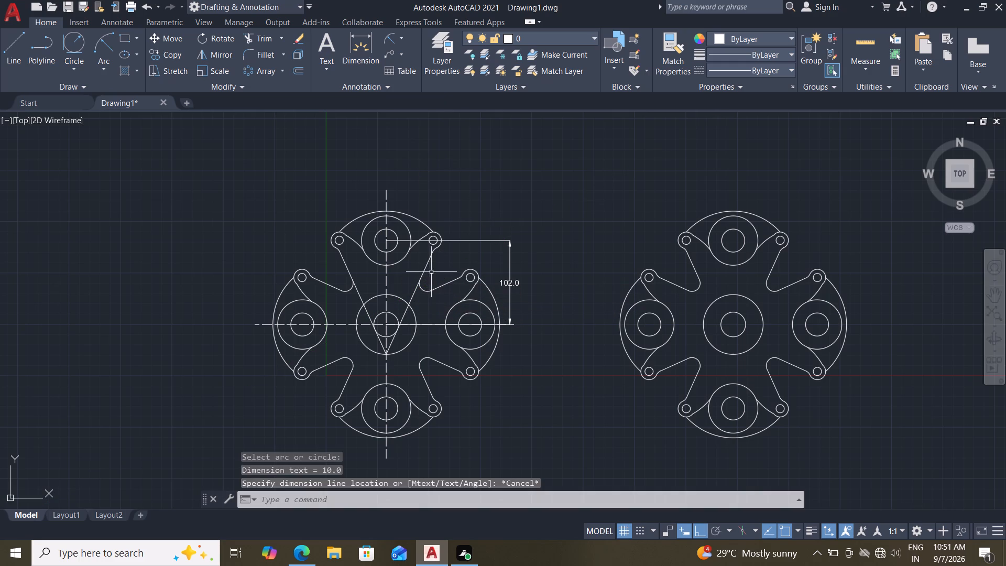
Add a diameter dimension to the rounded notch arc between the original profile's upper and right arms.
left_click(395, 35)
left_click(398, 34)
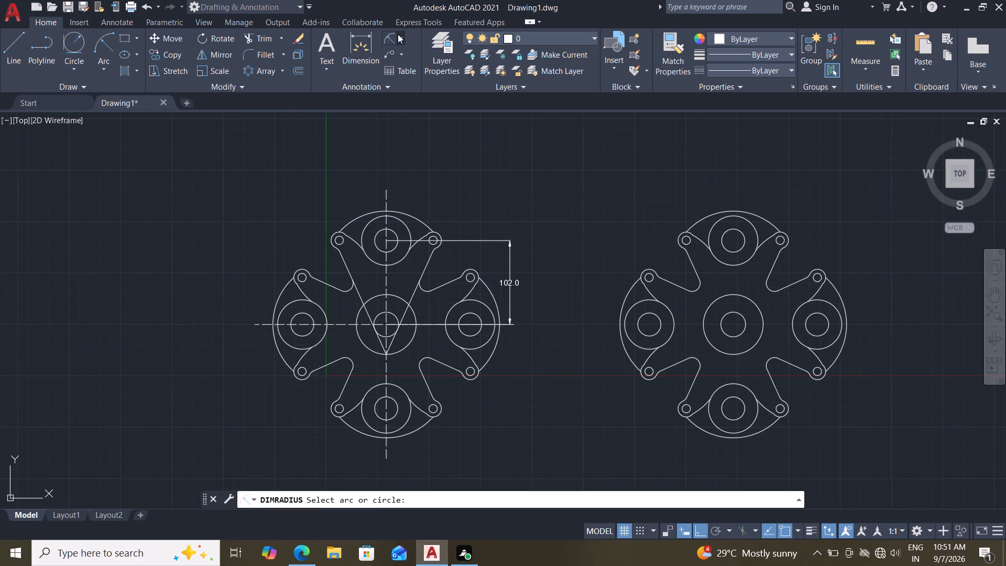
left_click(413, 190)
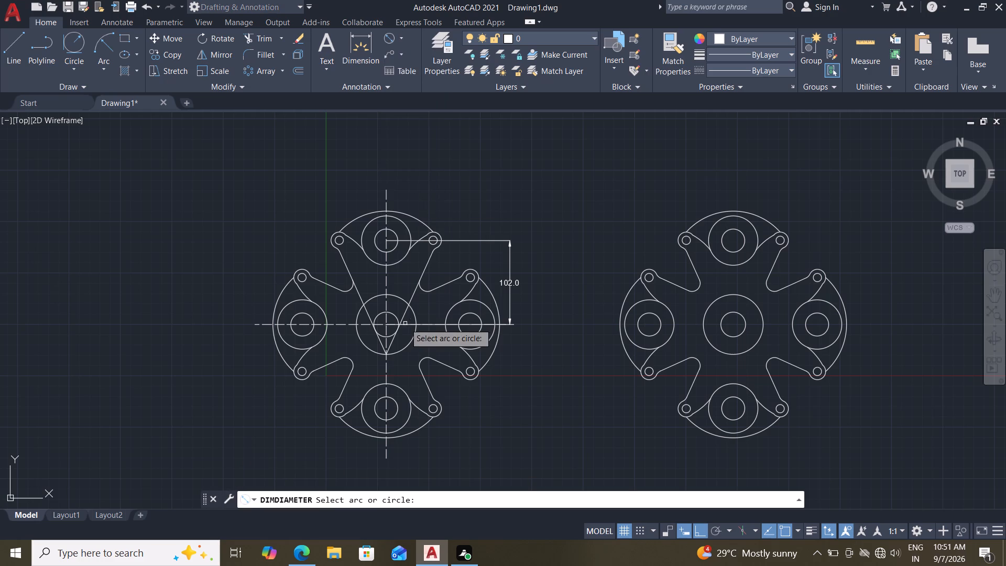
left_click(425, 290)
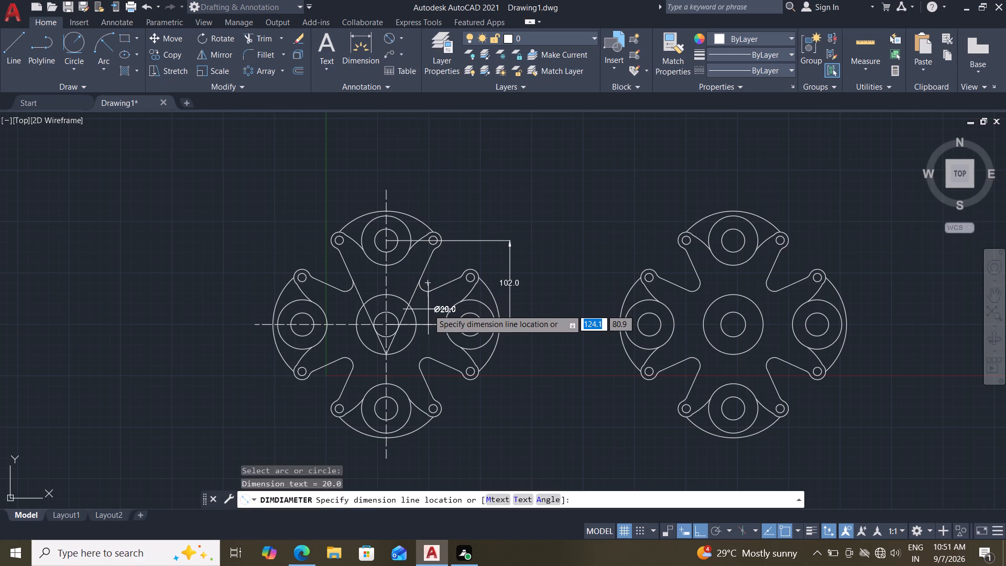
left_click(446, 263)
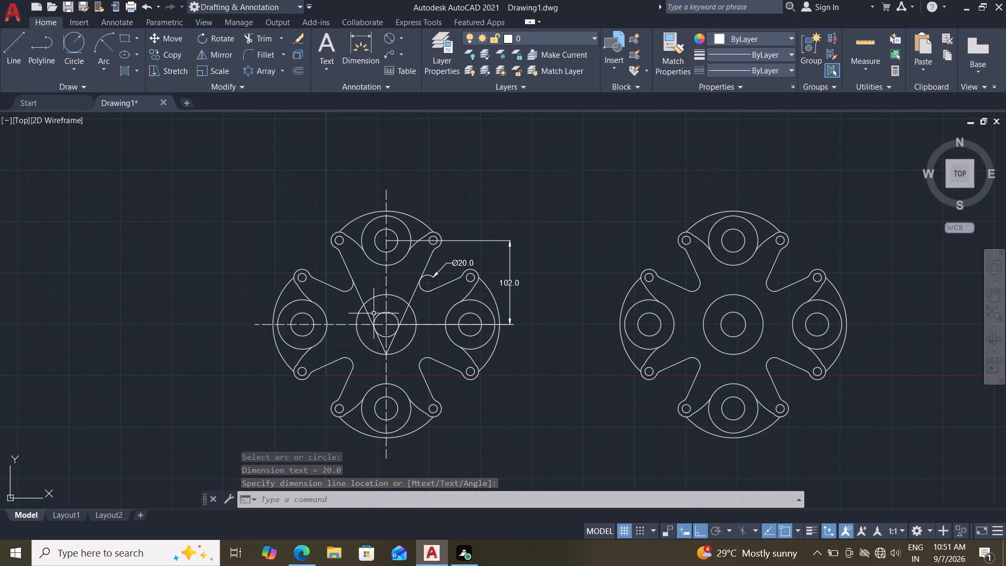
Add diameter dimensions to the inner and outer circles at the original profile's centre.
left_click(393, 34)
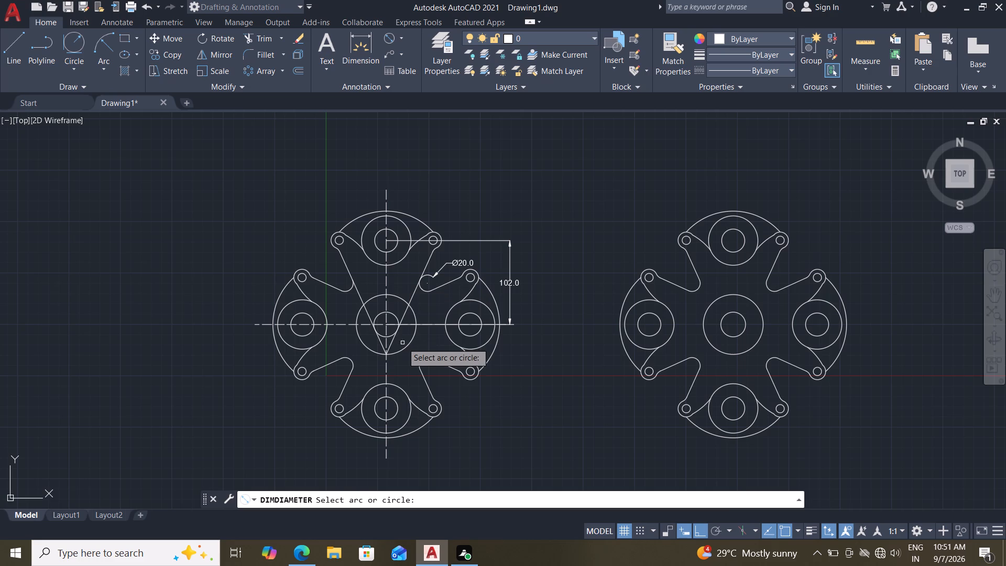
left_click(395, 315)
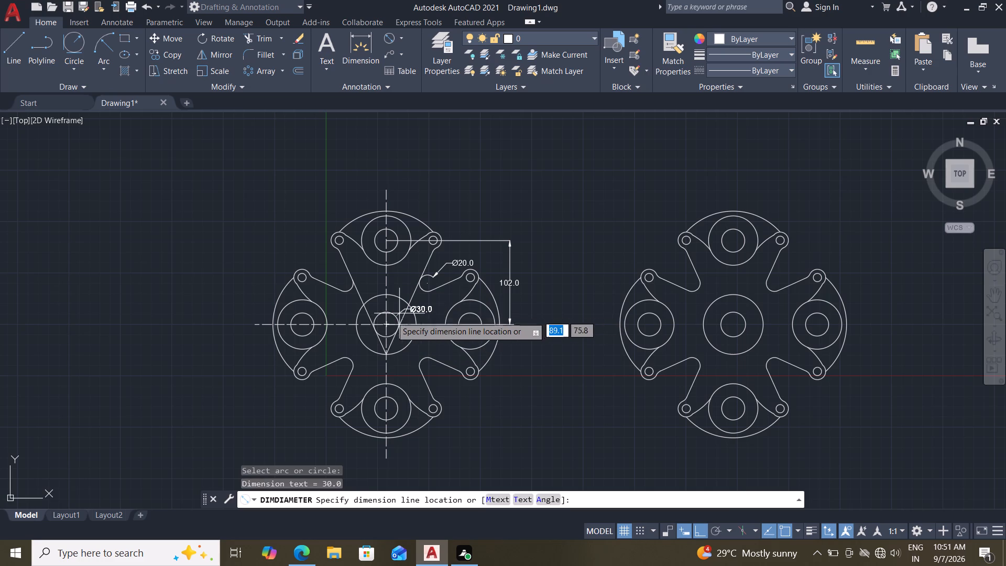
left_click(357, 311)
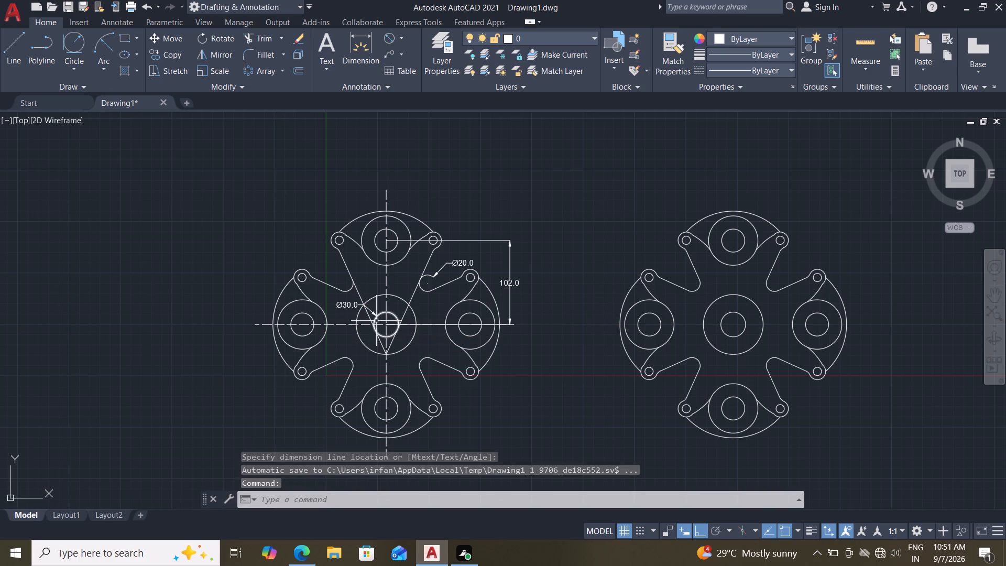
scroll(397, 291, "down", 2, "ctrl")
scroll(397, 291, "up", 3, "ctrl")
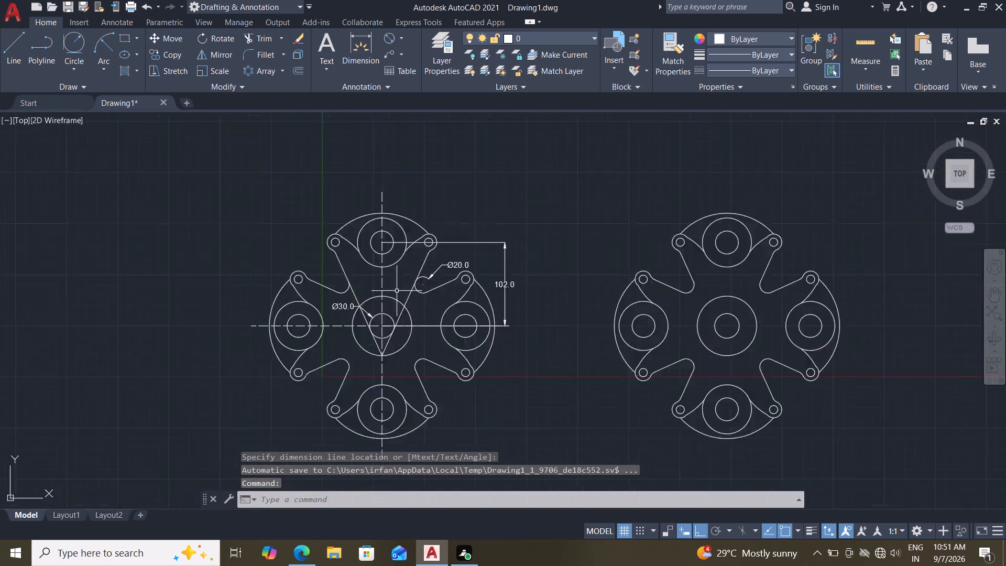
scroll(397, 291, "up", 1, "ctrl")
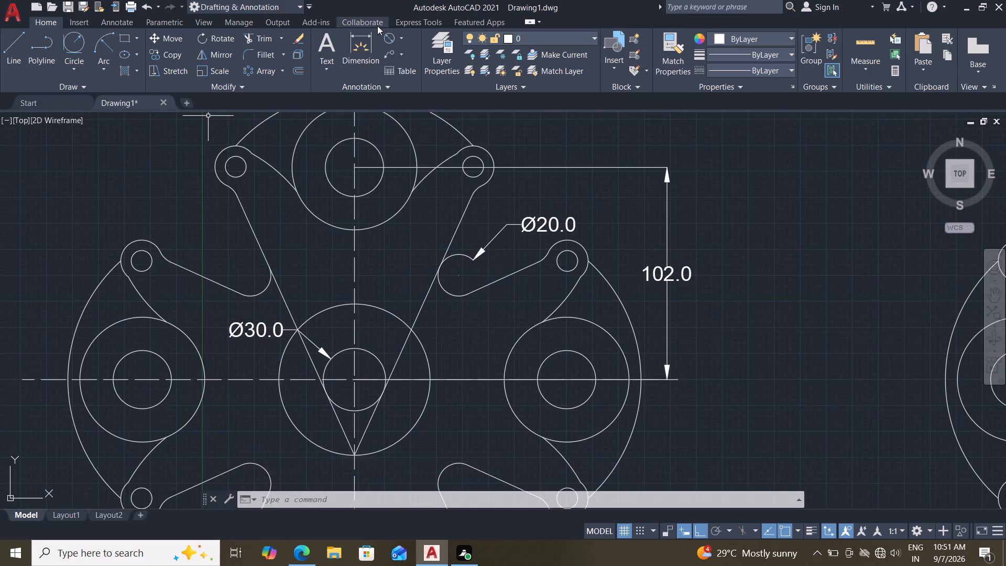
left_click(388, 35)
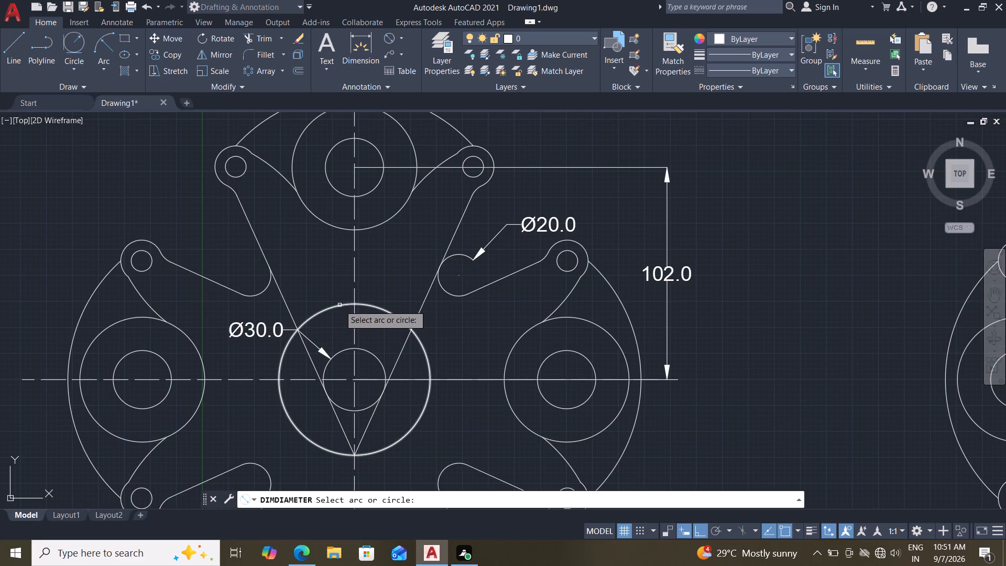
left_click(340, 305)
left_click(338, 268)
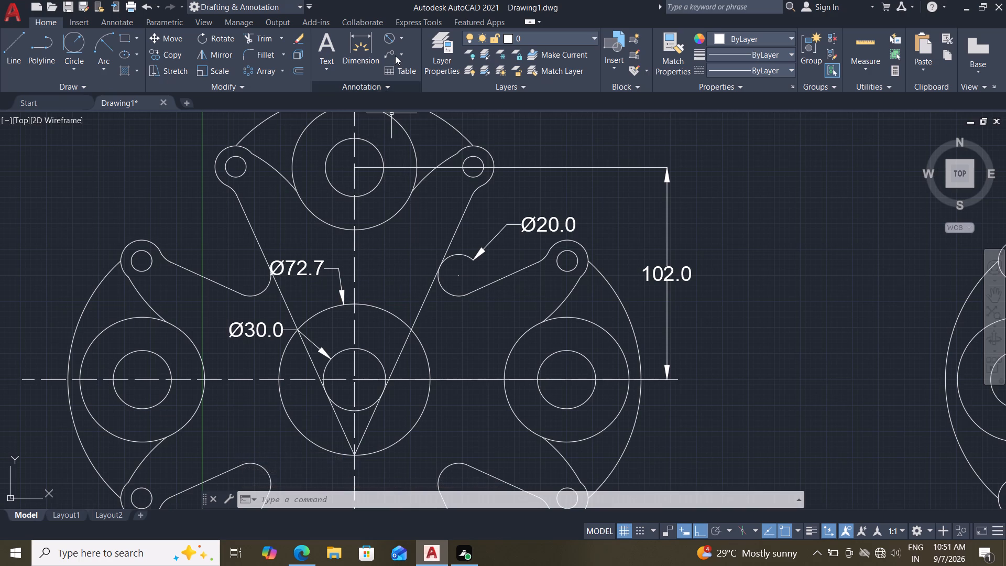
Add diameter dimensions to the small hole and the rounded lug arc around it at the upper arm's left corner.
left_click(389, 43)
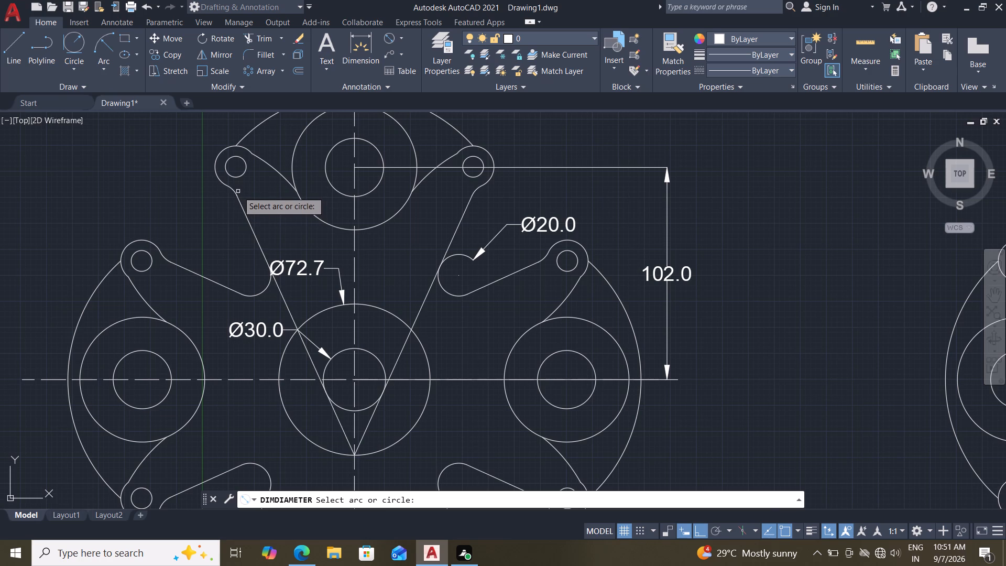
left_click(227, 165)
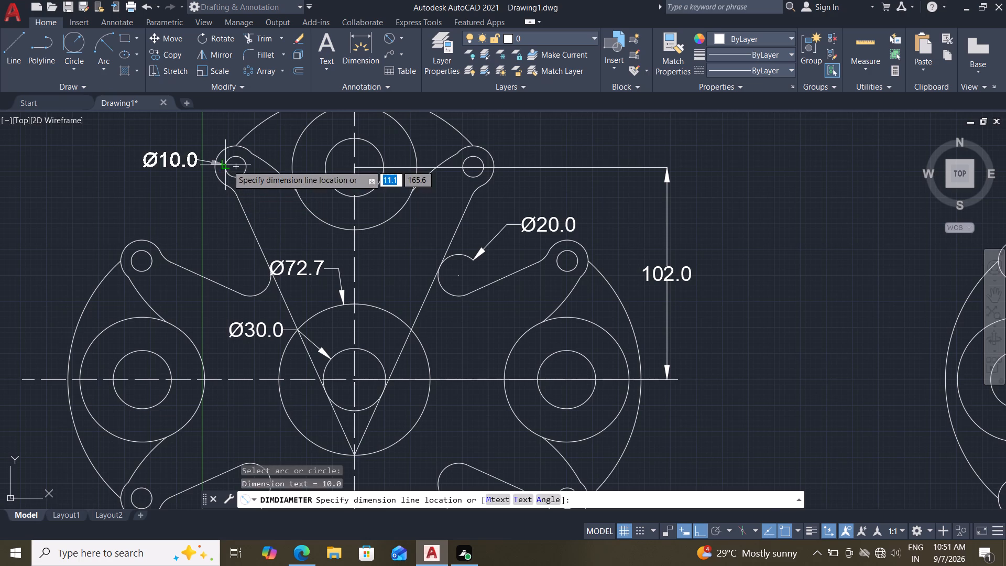
left_click(185, 194)
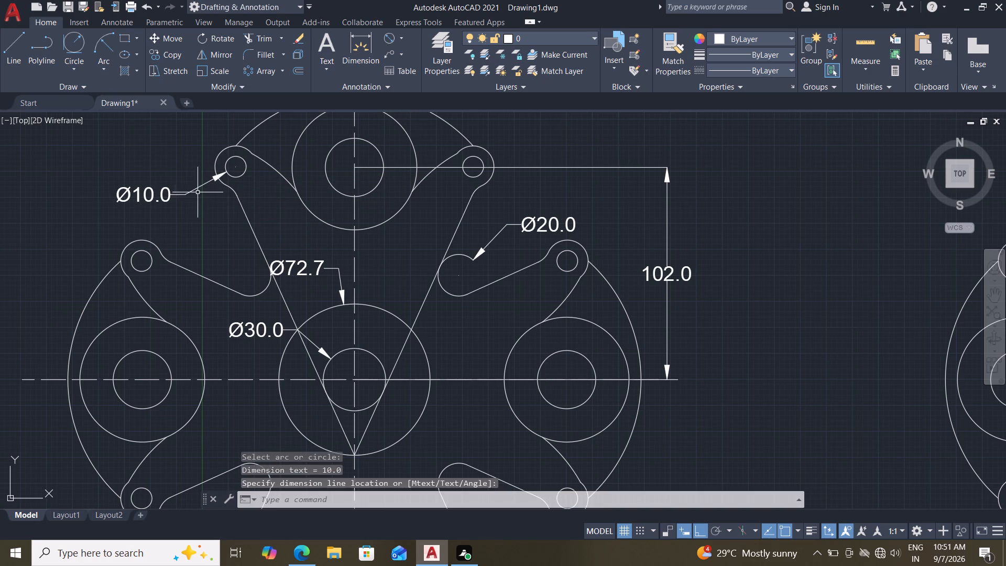
left_click(387, 39)
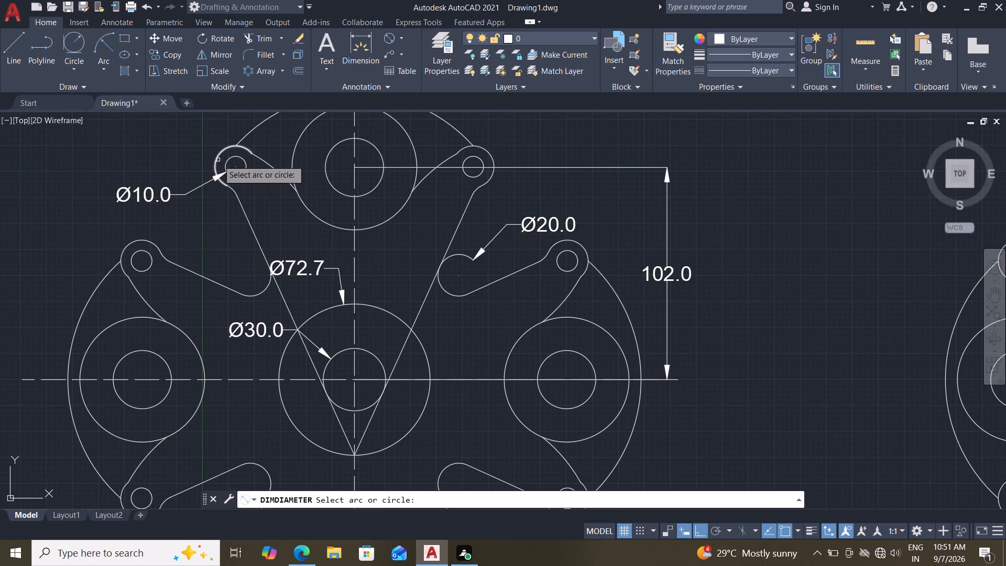
left_click(218, 160)
left_click(191, 132)
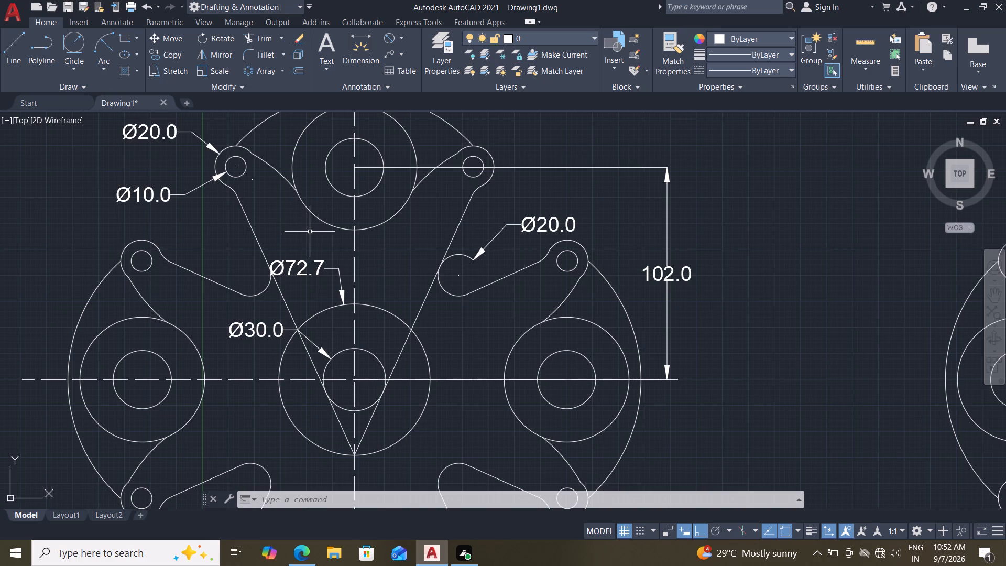
Dimension the upper arm's inner circle by diameter and its outer circle by radius, placing both labels above the arm's right side.
scroll(310, 232, "down", 2, "ctrl")
scroll(310, 232, "up", 1, "ctrl")
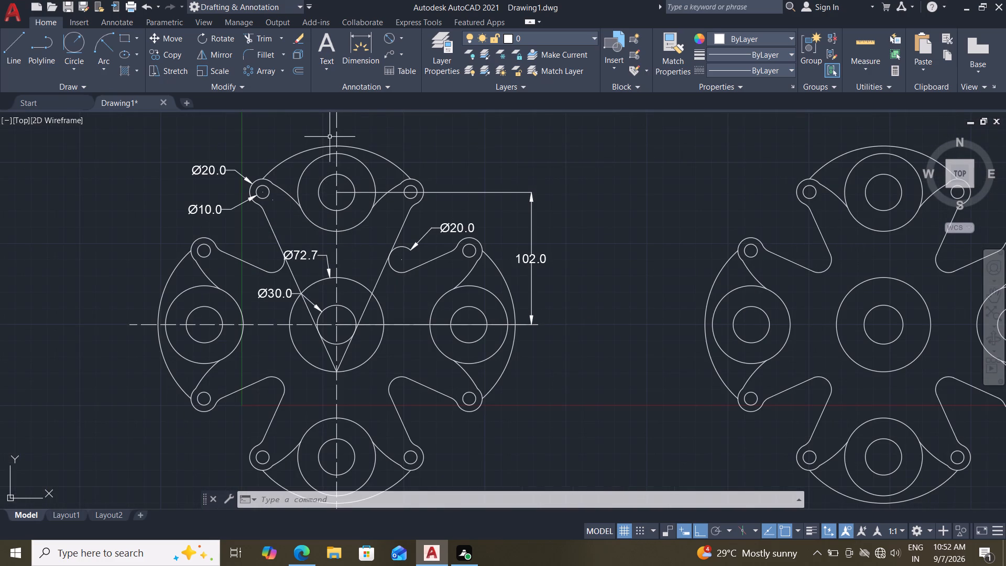
left_click(389, 34)
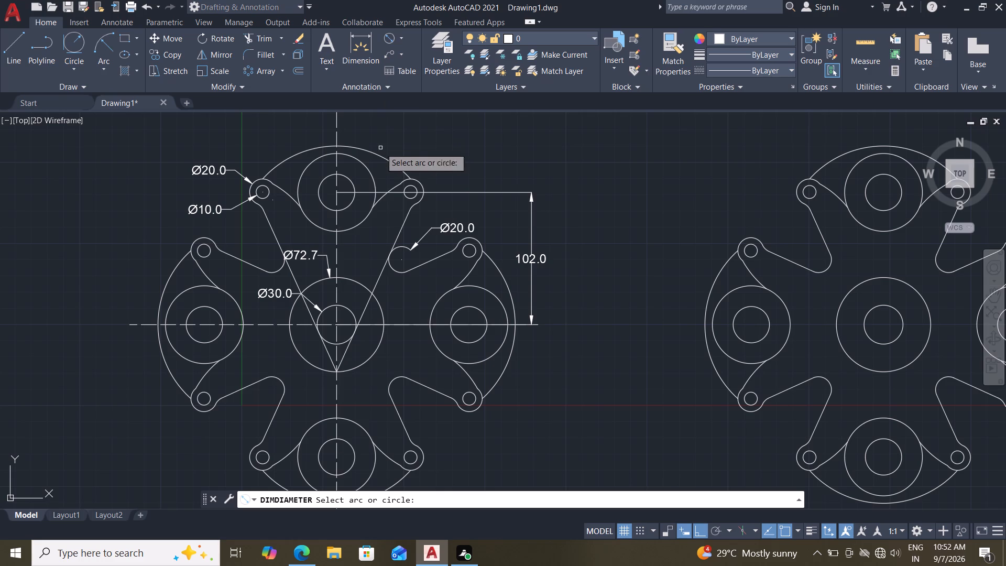
left_click(353, 181)
left_click(421, 144)
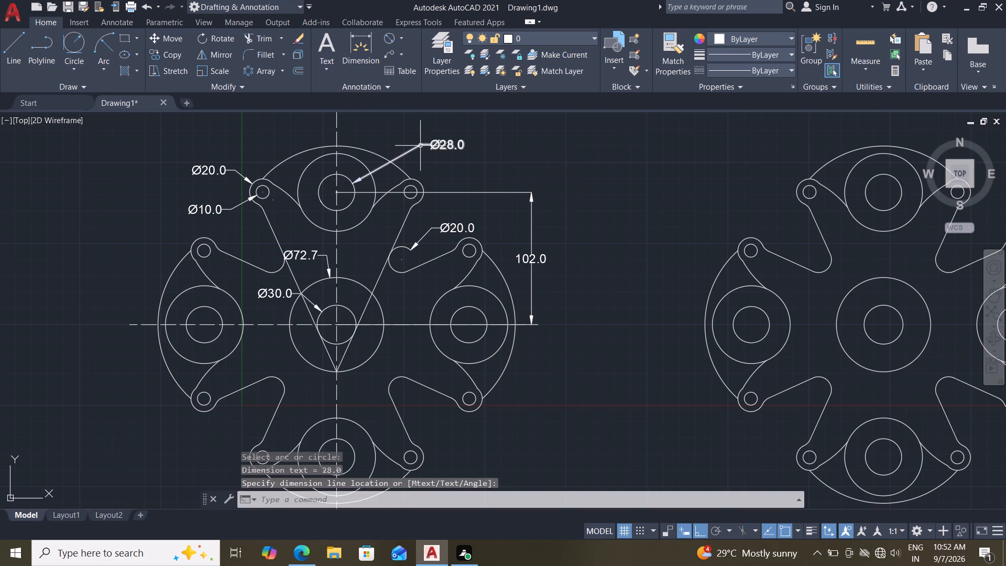
left_click(399, 36)
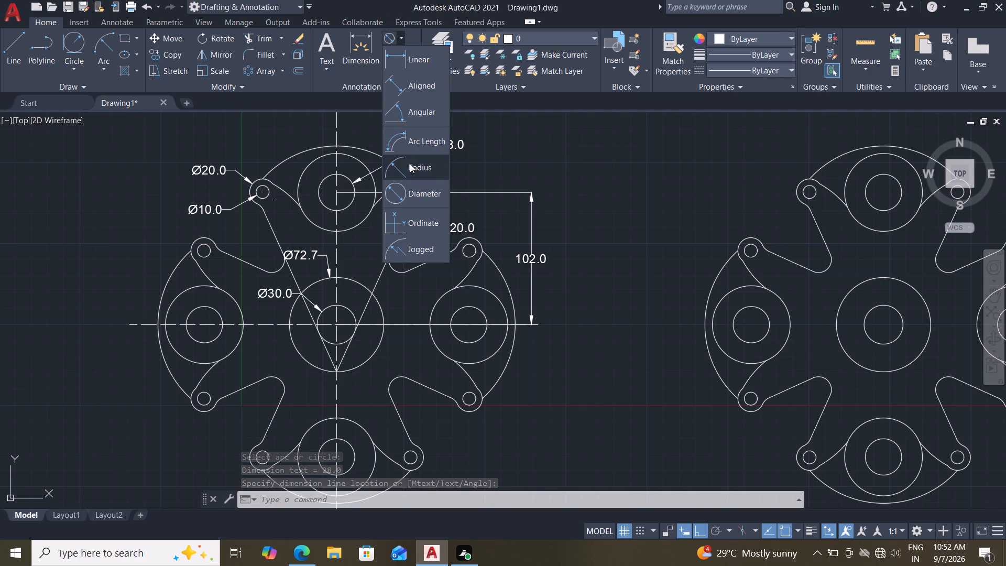
left_click(410, 164)
left_click(363, 164)
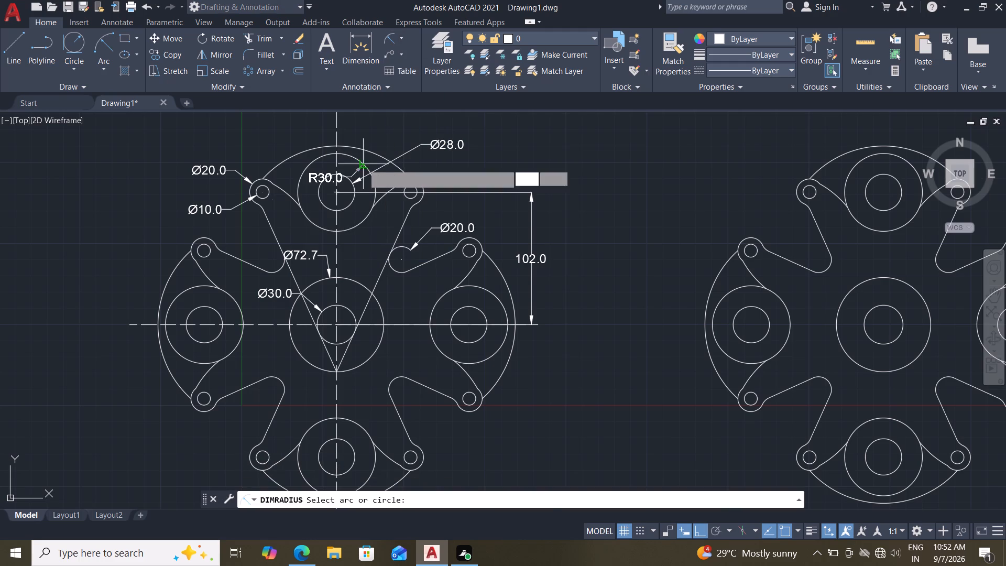
left_click(382, 129)
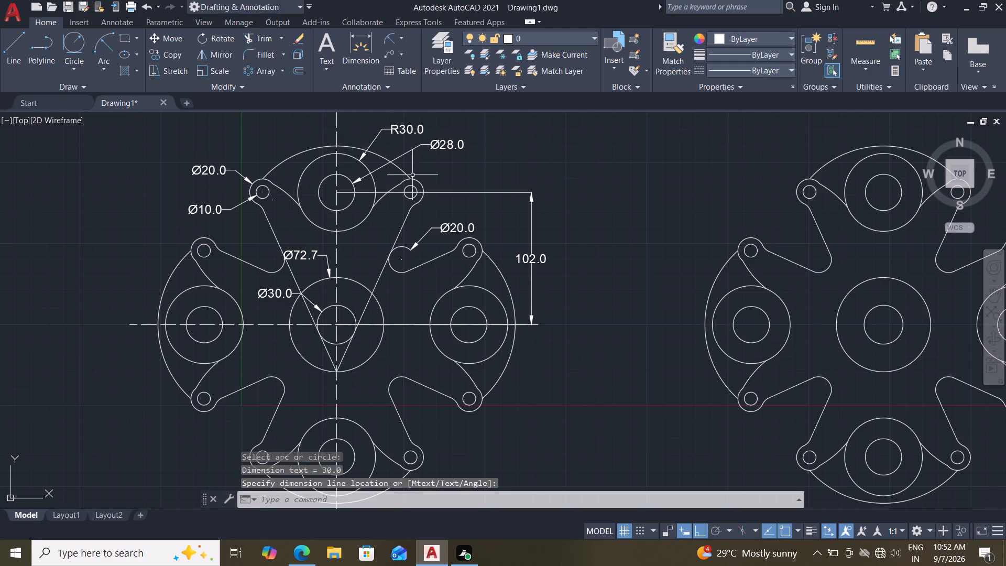
Add a radius dimension to the small fillet arc just below the upper arm's right lug.
left_click(389, 37)
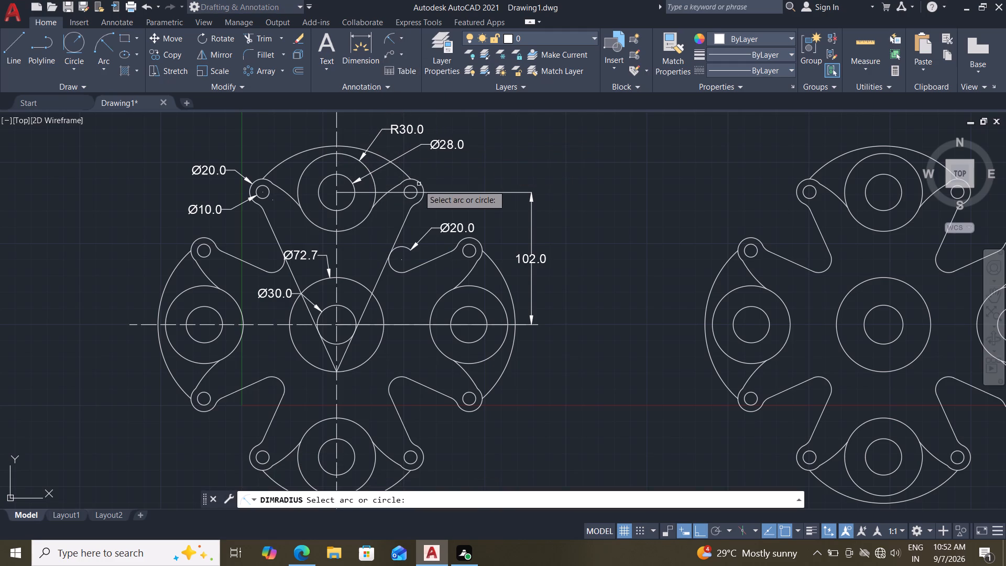
left_click(412, 205)
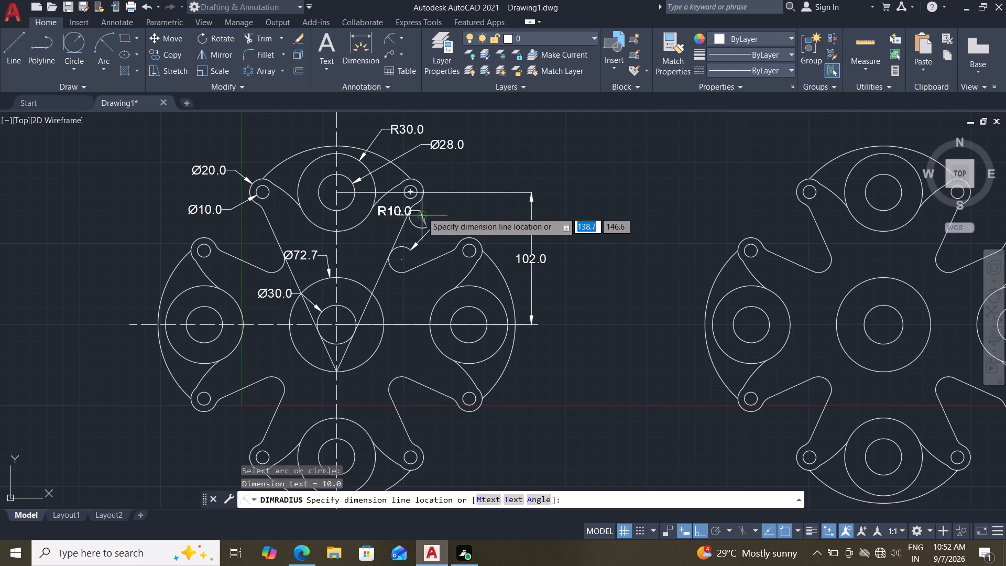
left_click(446, 207)
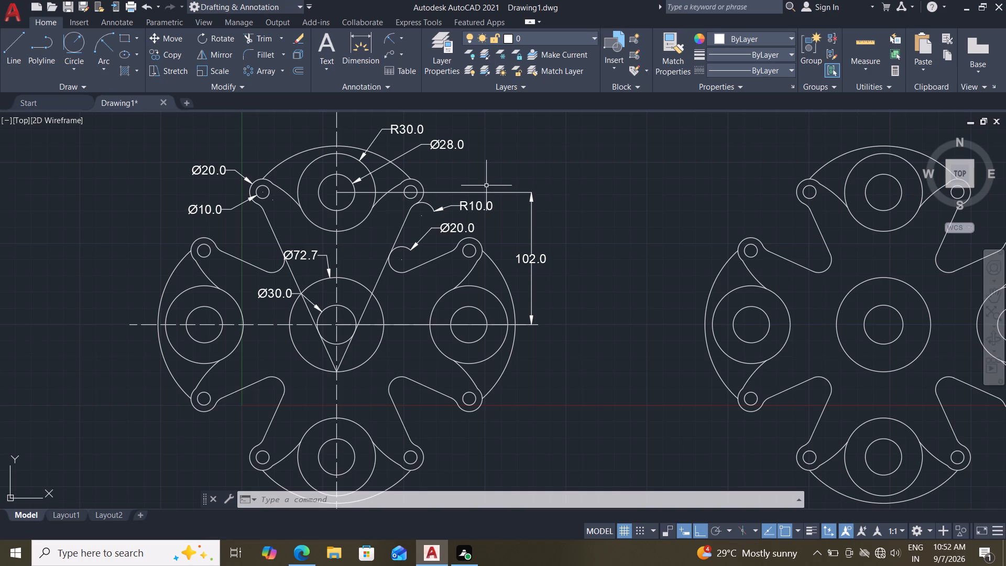
Add a diameter dimension to the upper arm's large outer arc, placing the label above its left side.
middle_click_drag(458, 172, 471, 201)
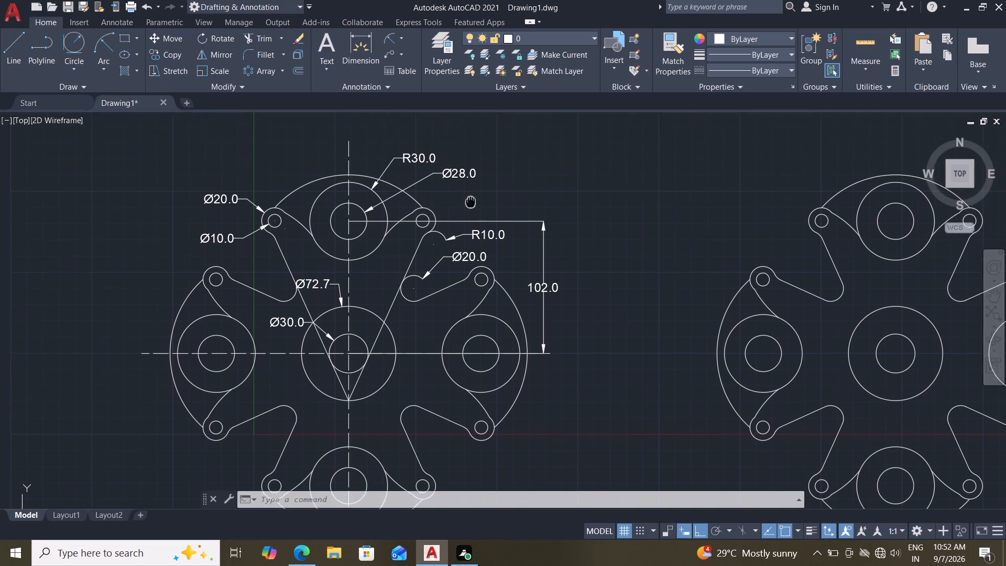
middle_click_drag(471, 201, 473, 211)
left_click(400, 34)
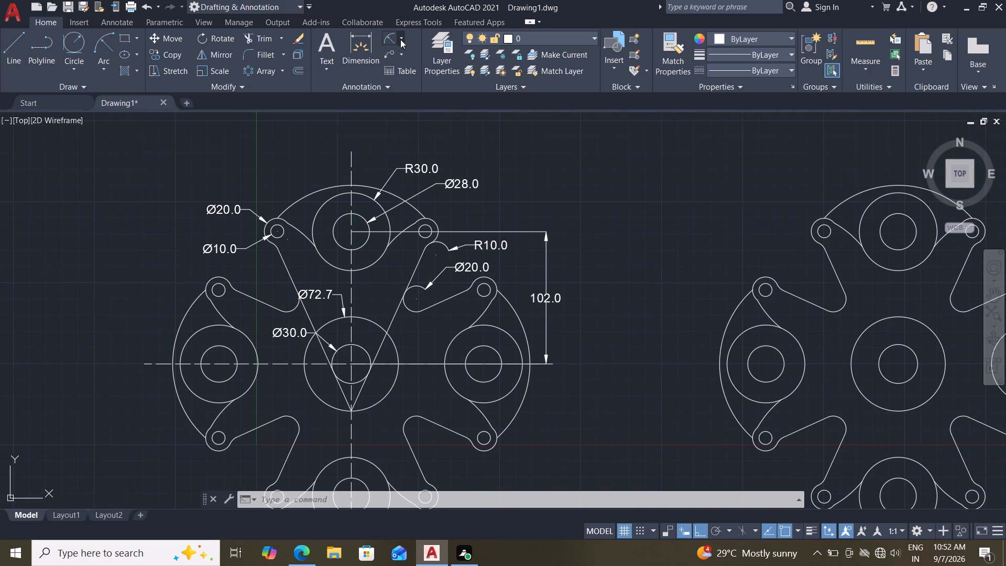
left_click(430, 199)
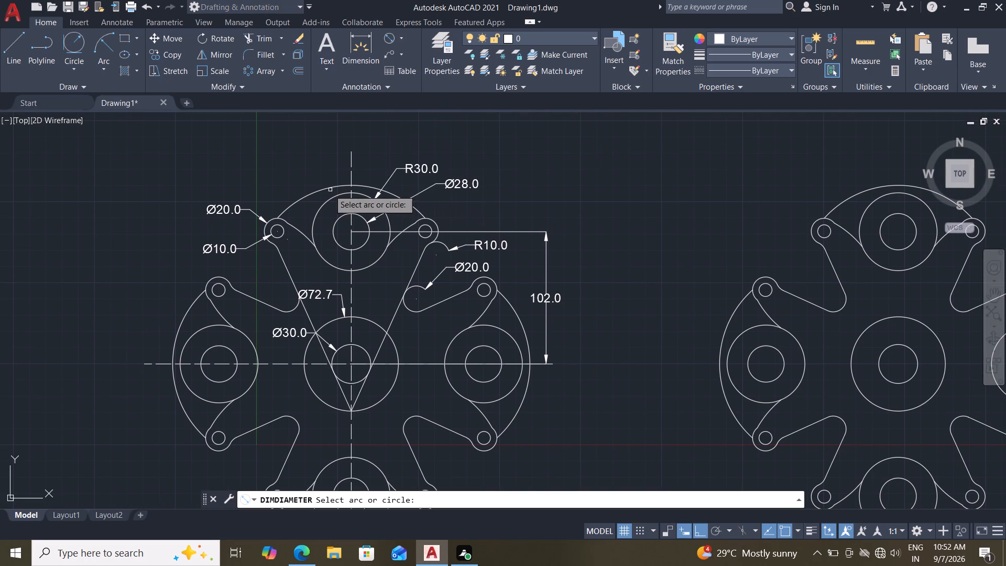
left_click(324, 189)
left_click(301, 154)
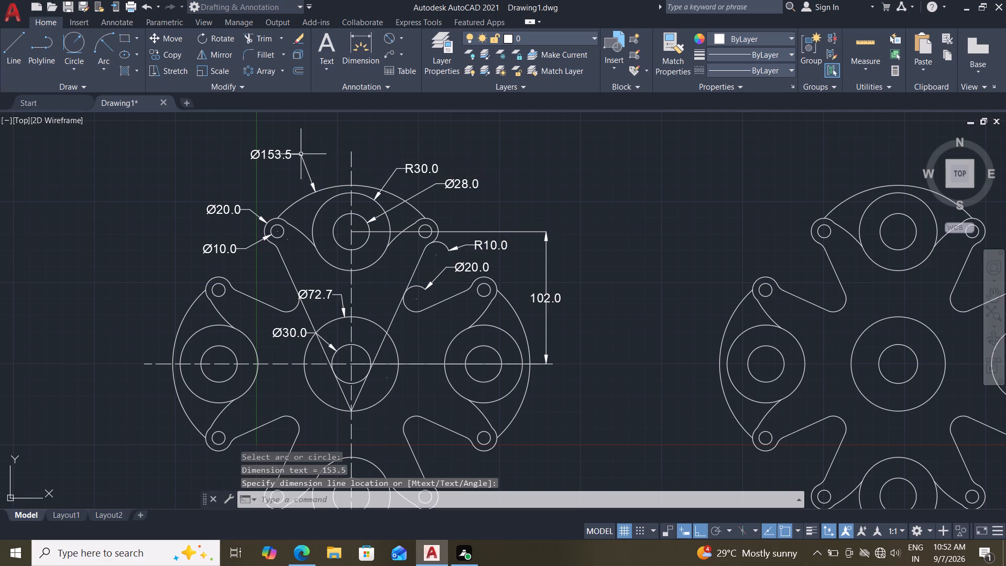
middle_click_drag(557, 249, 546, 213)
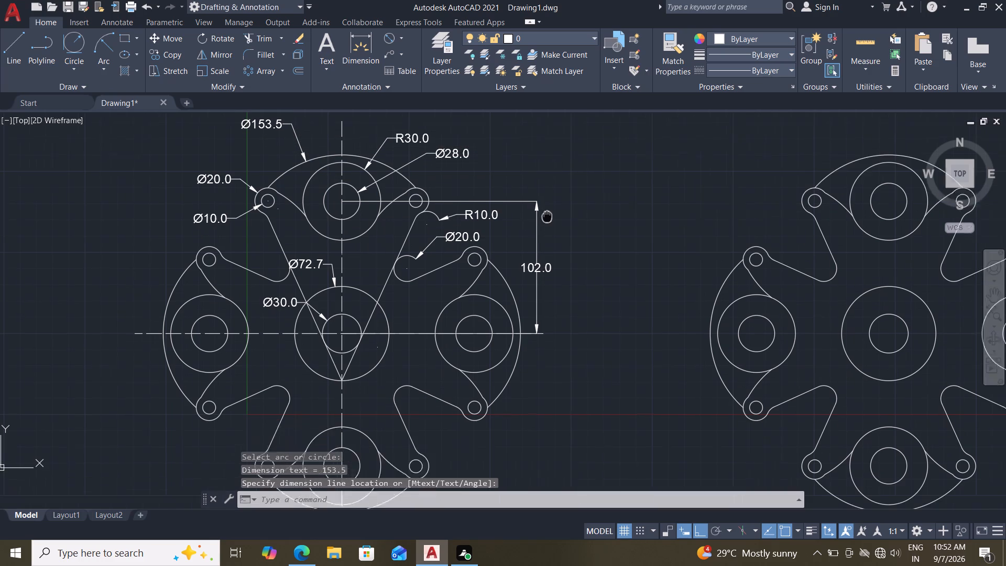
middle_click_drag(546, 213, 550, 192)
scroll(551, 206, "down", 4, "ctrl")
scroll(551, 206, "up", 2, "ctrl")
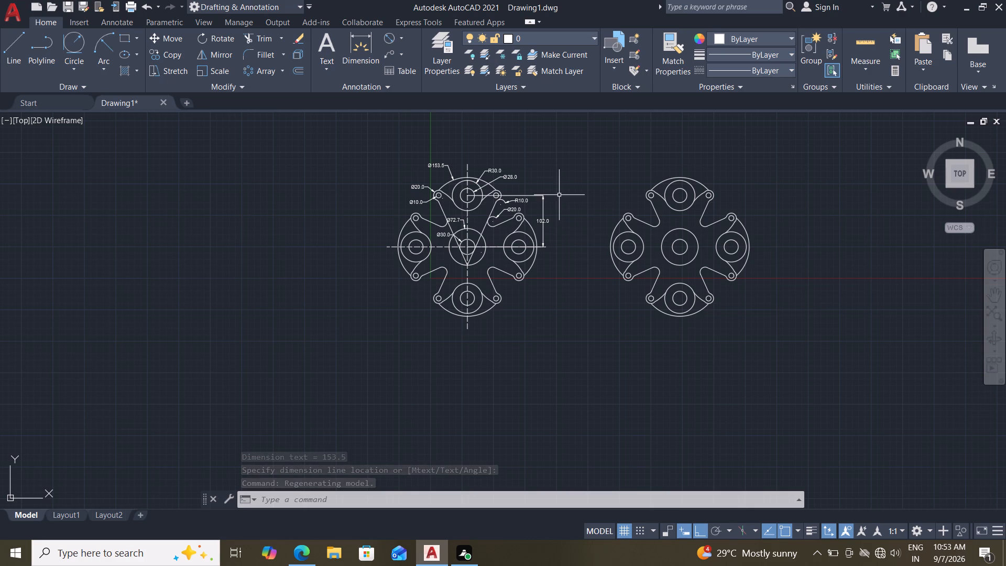
Run Overkill on the whole undimensioned copy of the profile with the default duplicate-removal settings.
left_click(767, 167)
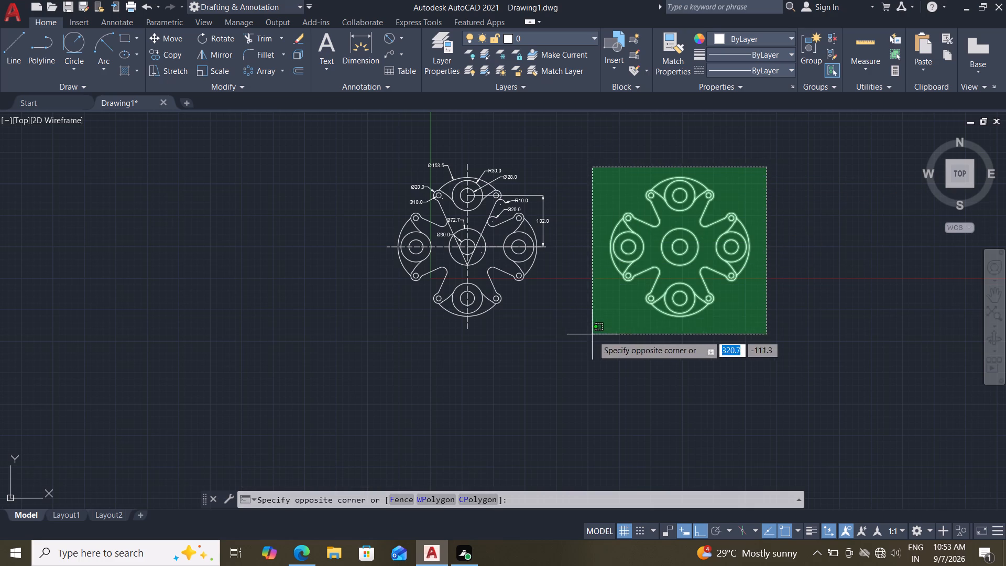
left_click(595, 338)
type("ovr")
key("BackSpace")
type("er")
left_click(676, 374)
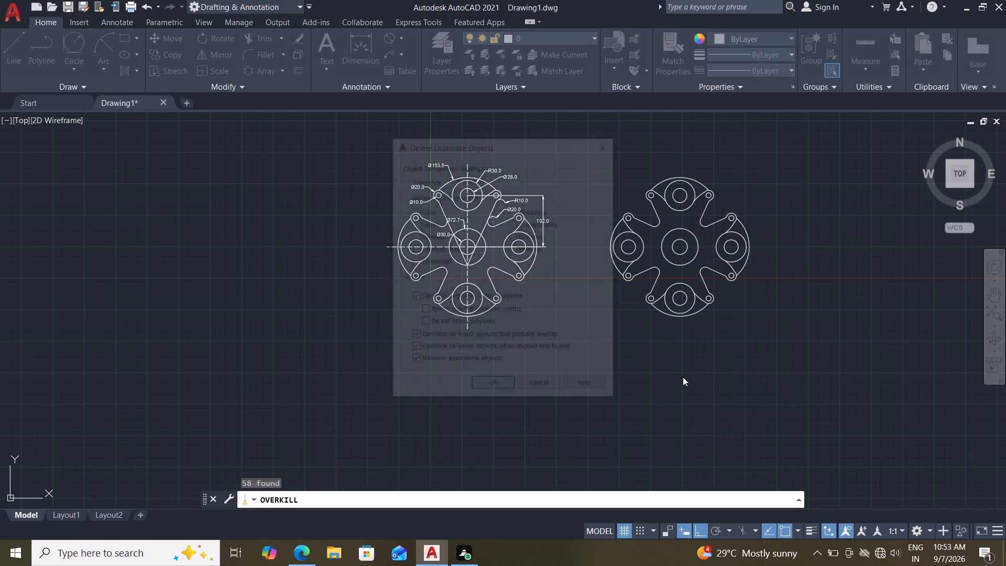
left_click(487, 387)
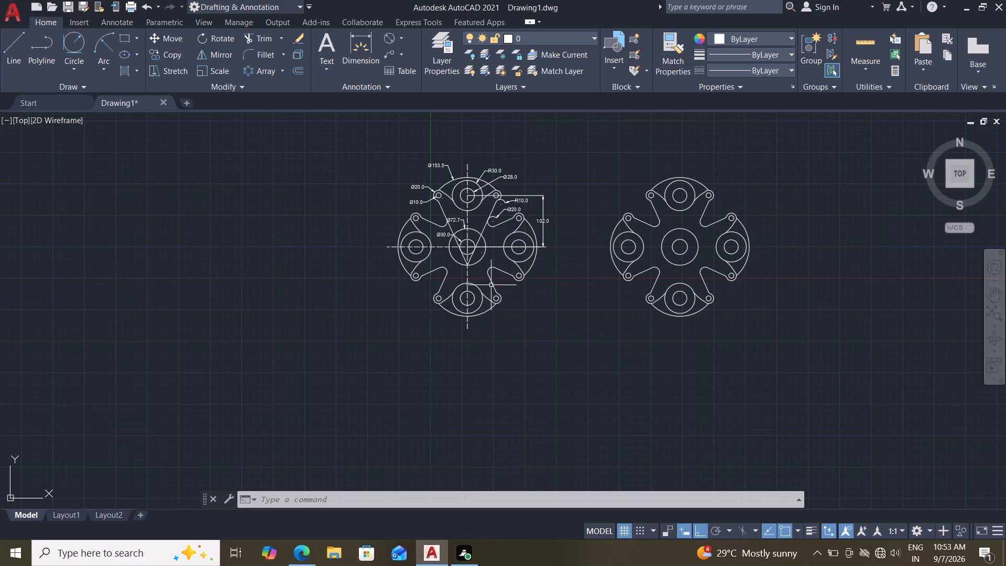
Set the vertical linear dimension between the central and upper circle centres to green with transparency 30.
scroll(510, 241, "down", 2, "ctrl")
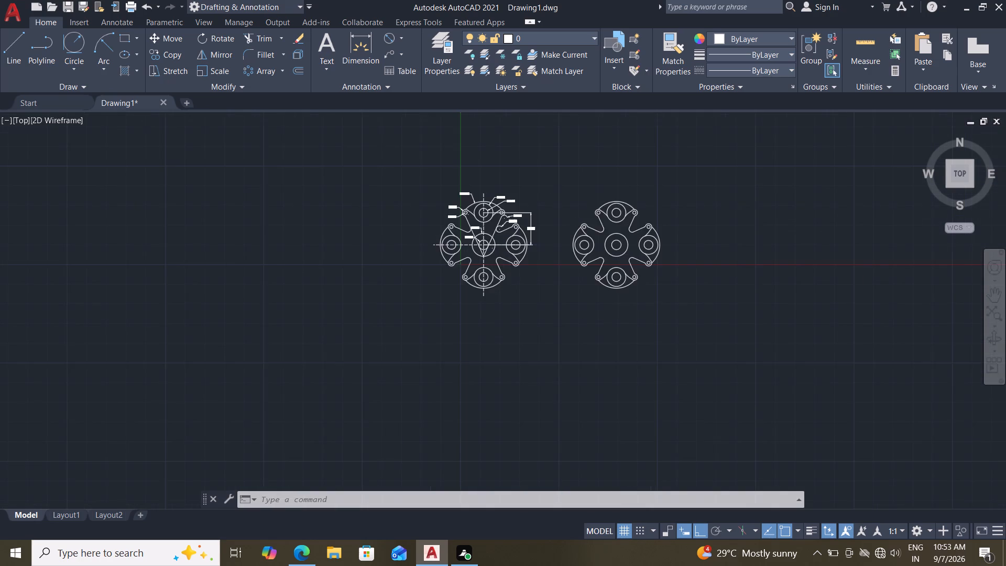
scroll(510, 241, "up", 3, "ctrl")
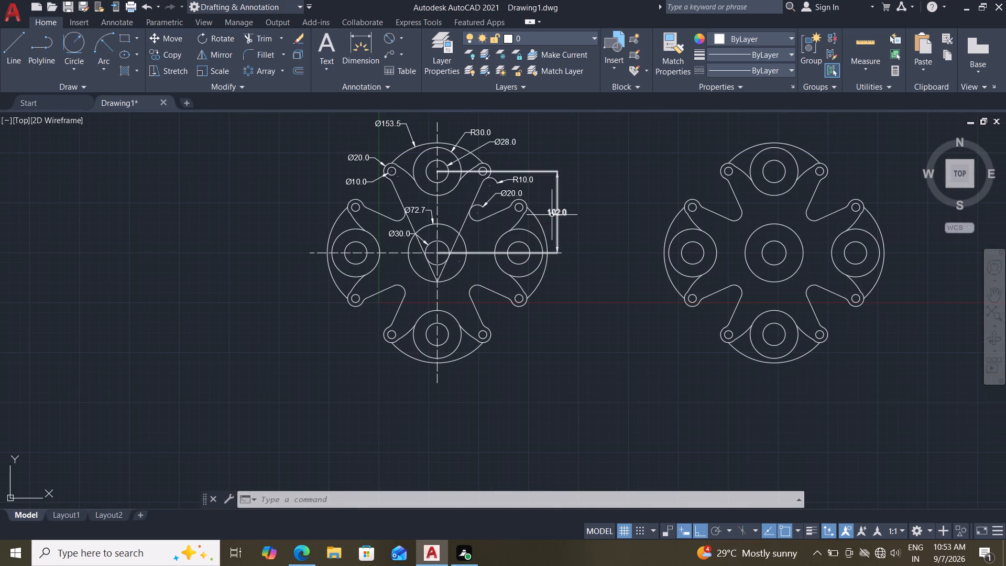
type("pr")
key("Return")
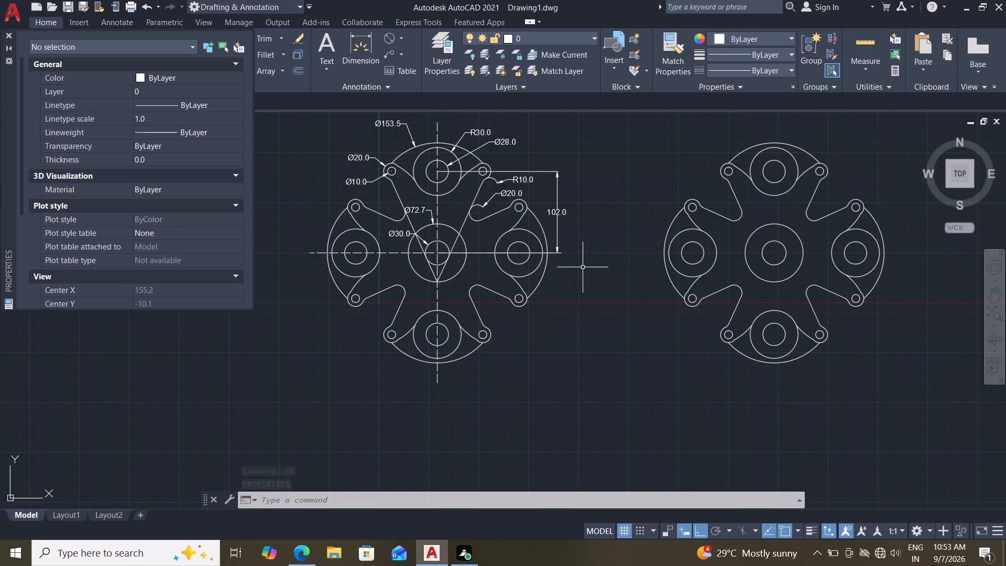
left_click(557, 216)
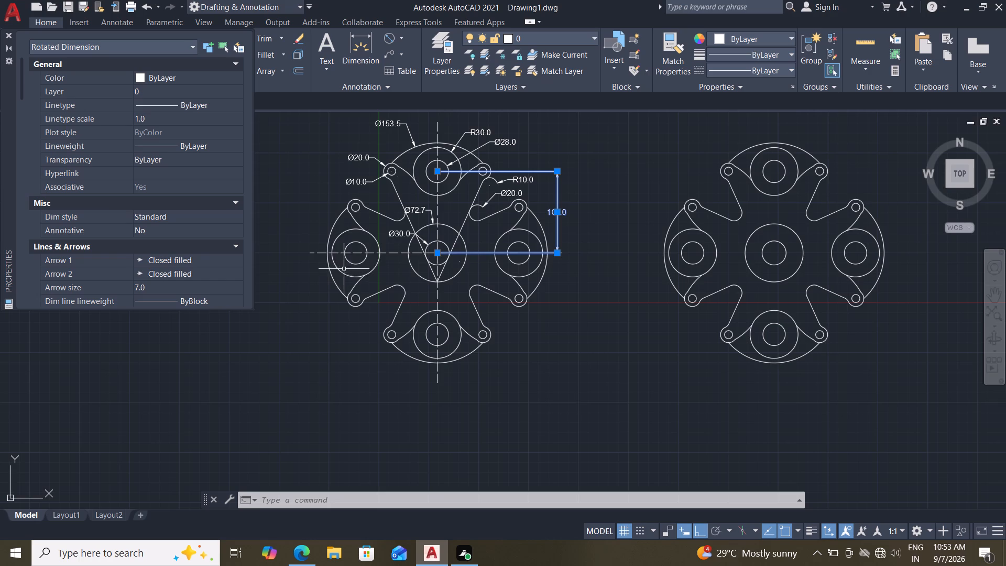
double_click(184, 77)
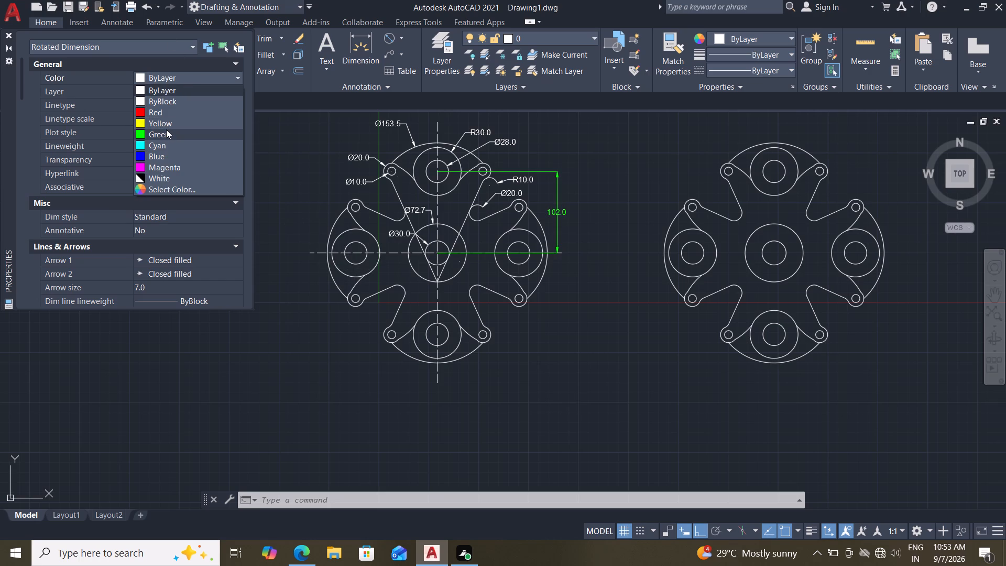
left_click(166, 129)
left_click(168, 160)
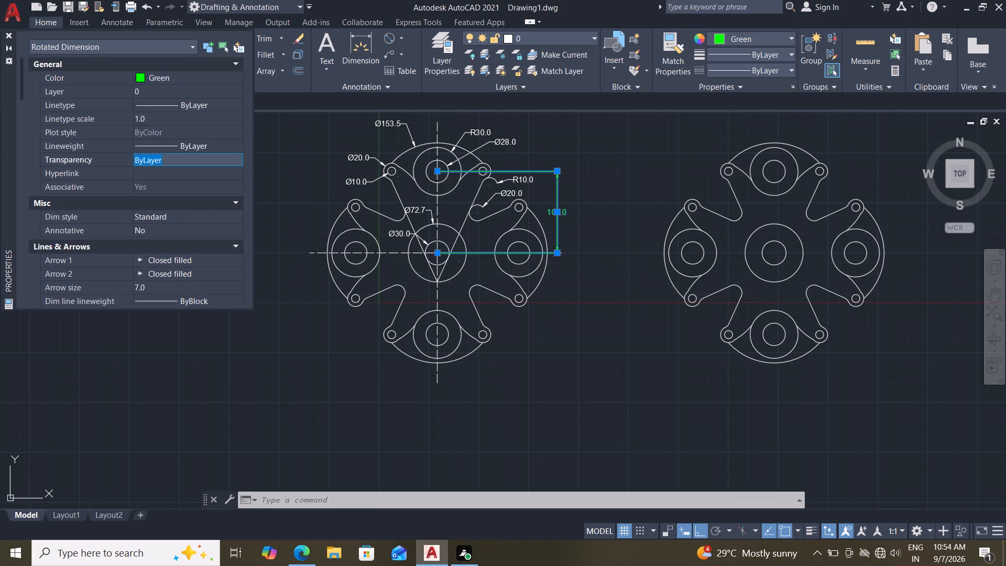
type("30")
key("Return")
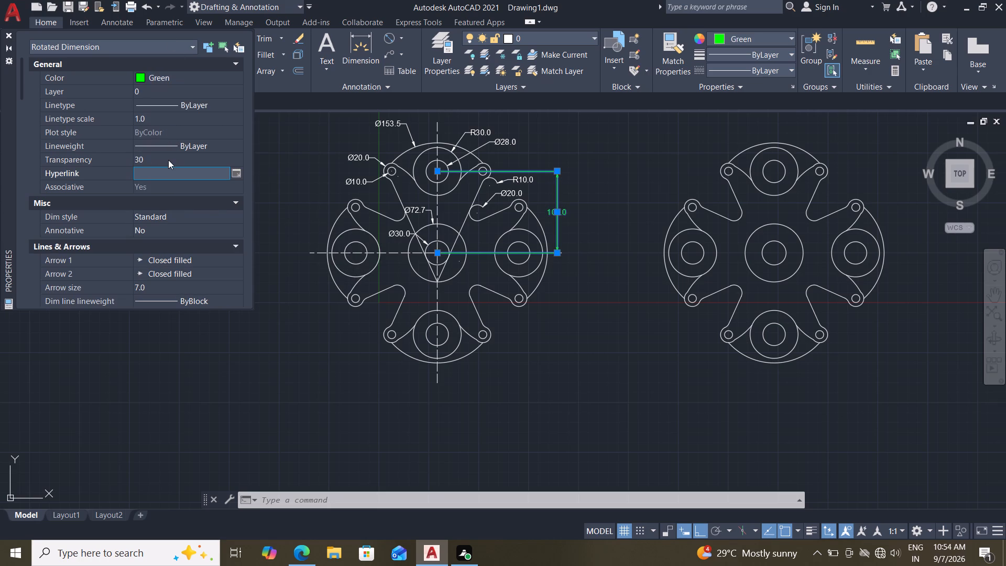
left_click(6, 32)
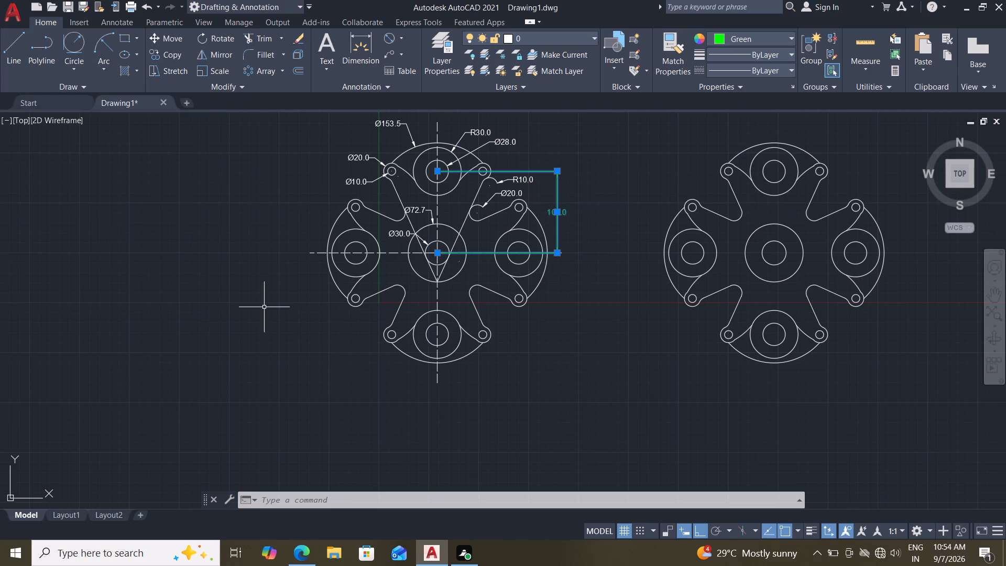
key("Escape")
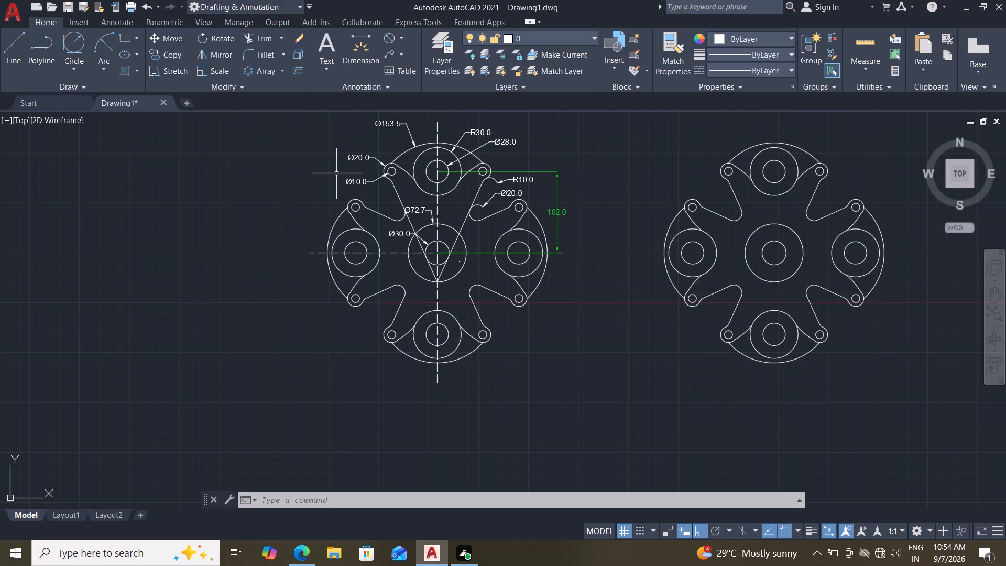
Set the diameter dimension of the small hole at the upper arm's left lug to green with transparency 30.
type("pr")
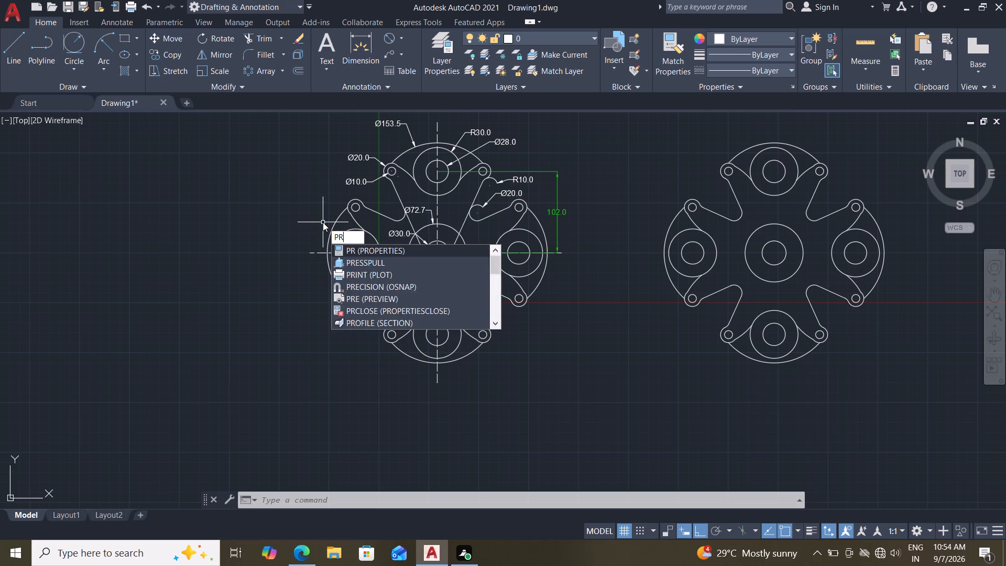
key("Return")
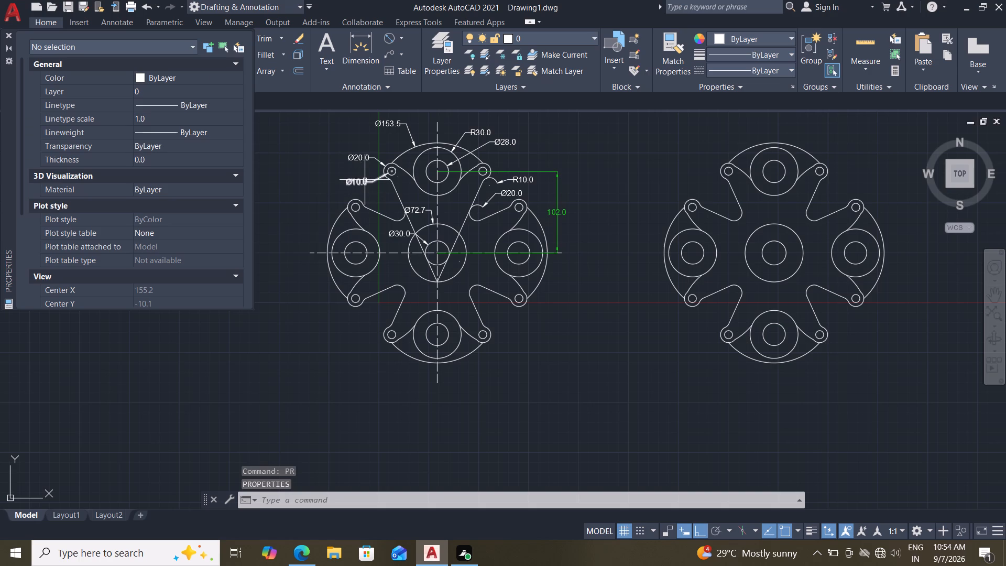
left_click(365, 180)
double_click(204, 79)
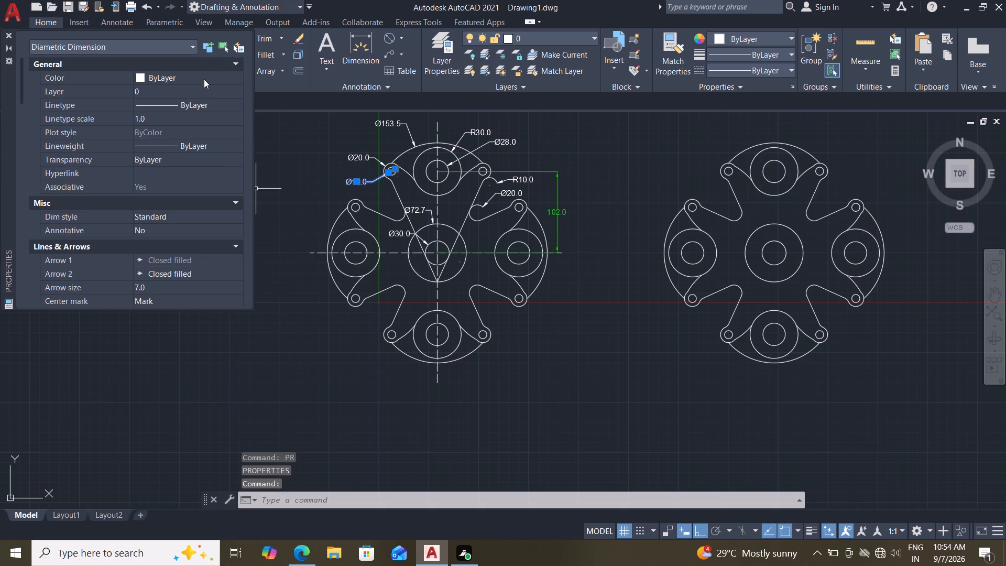
left_click(175, 130)
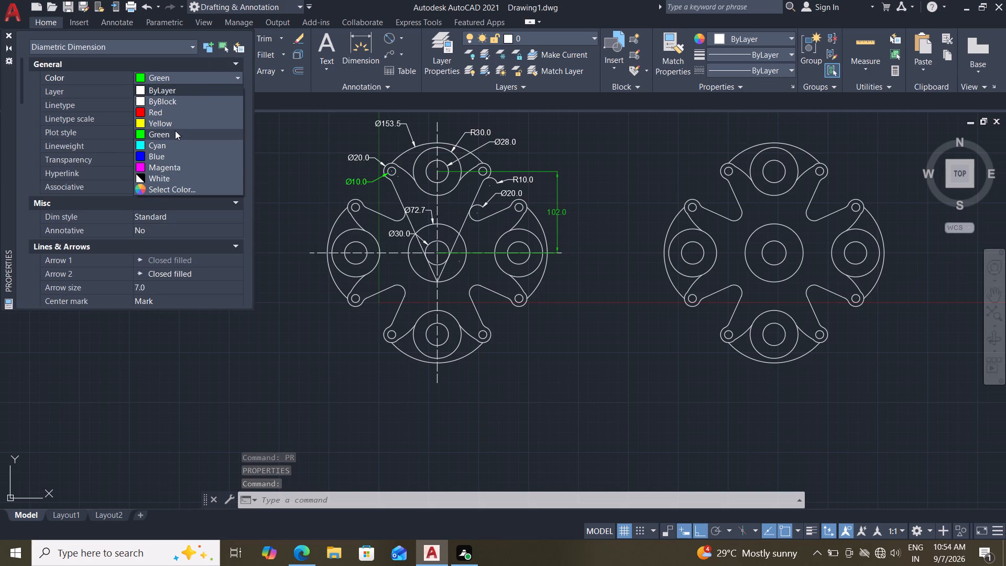
left_click(169, 159)
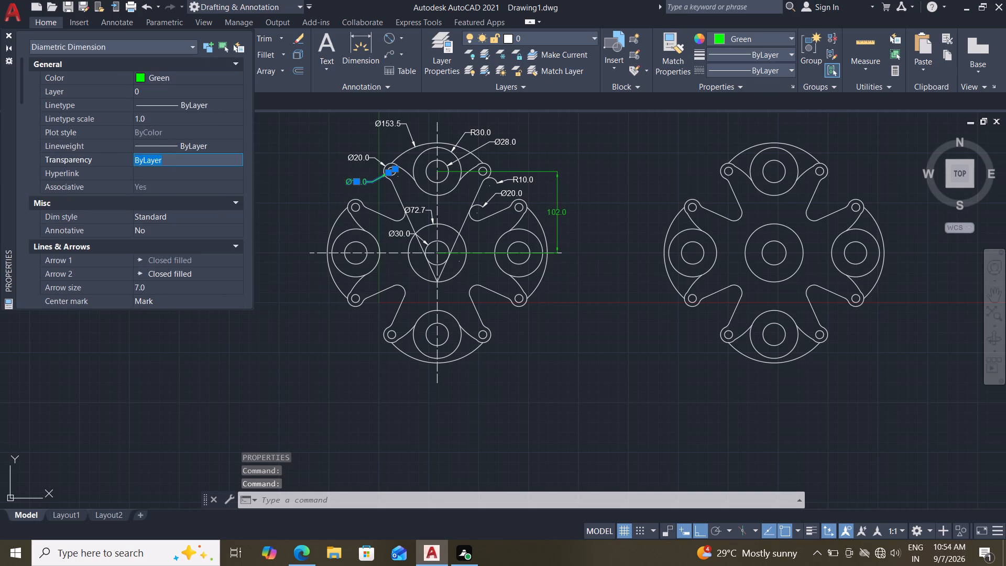
type("30")
key("Return")
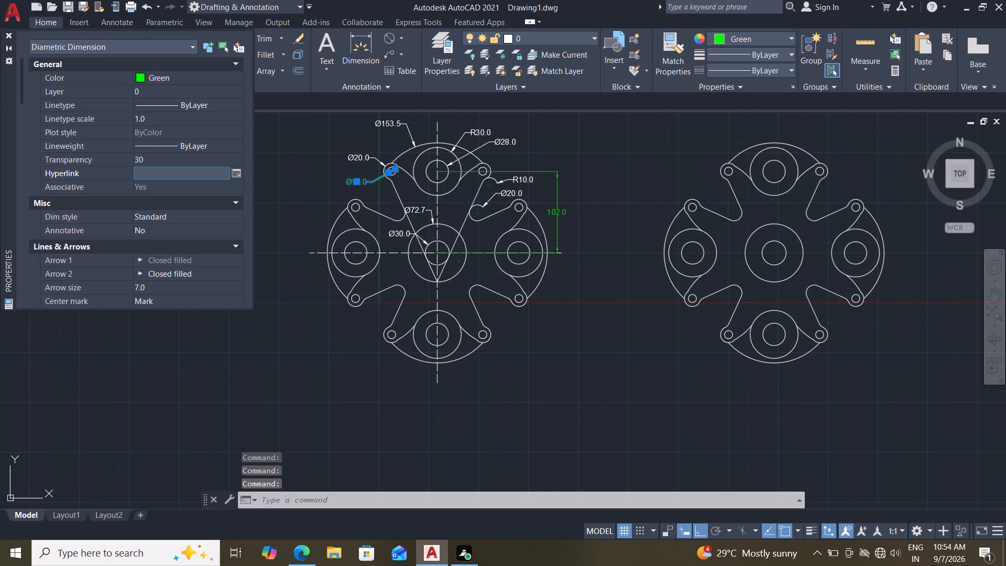
left_click(9, 31)
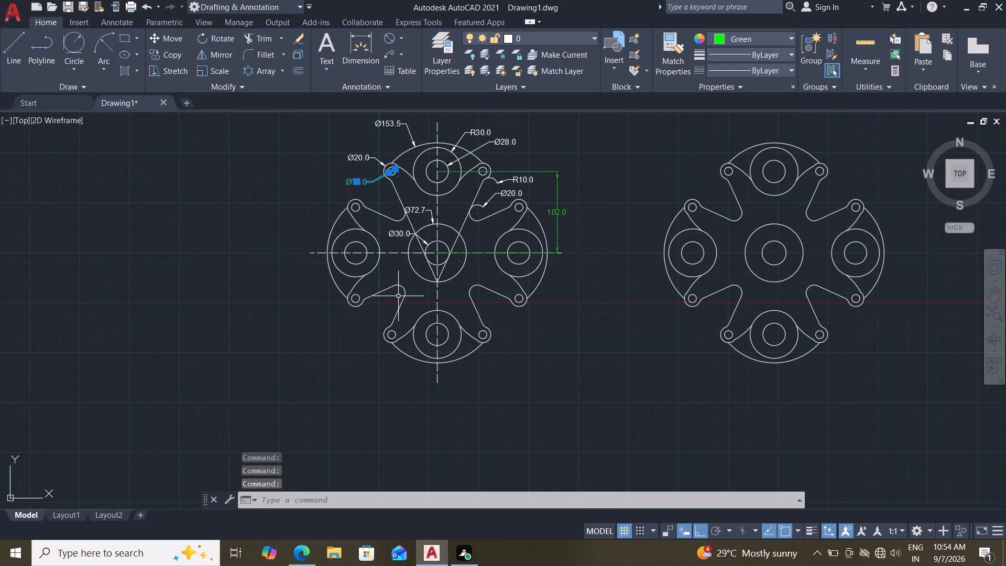
key("Escape")
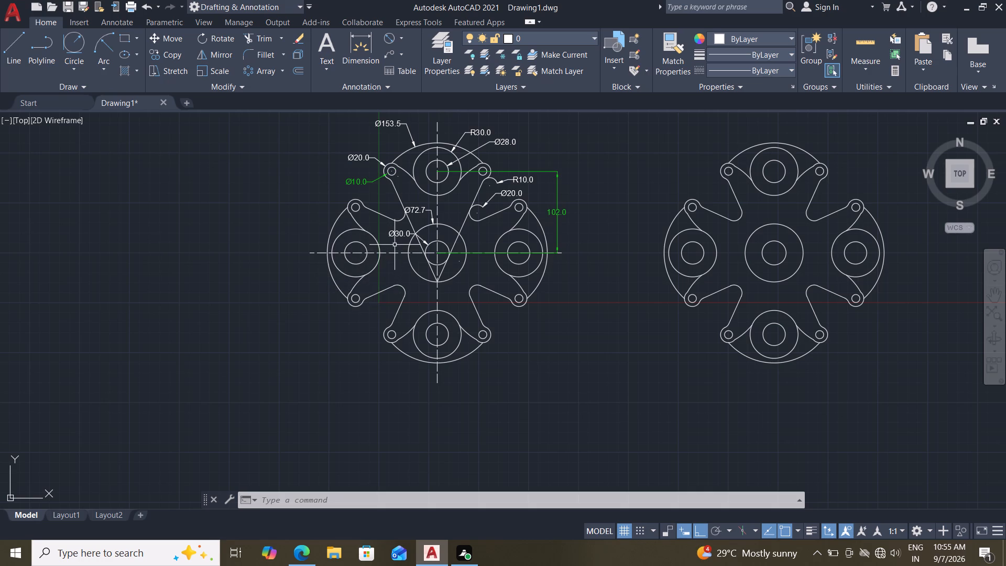
Set the diameter dimension of the central hub's inner circle to green with transparency 30.
middle_click_drag(395, 243, 385, 275)
scroll(397, 262, "down", 1, "ctrl")
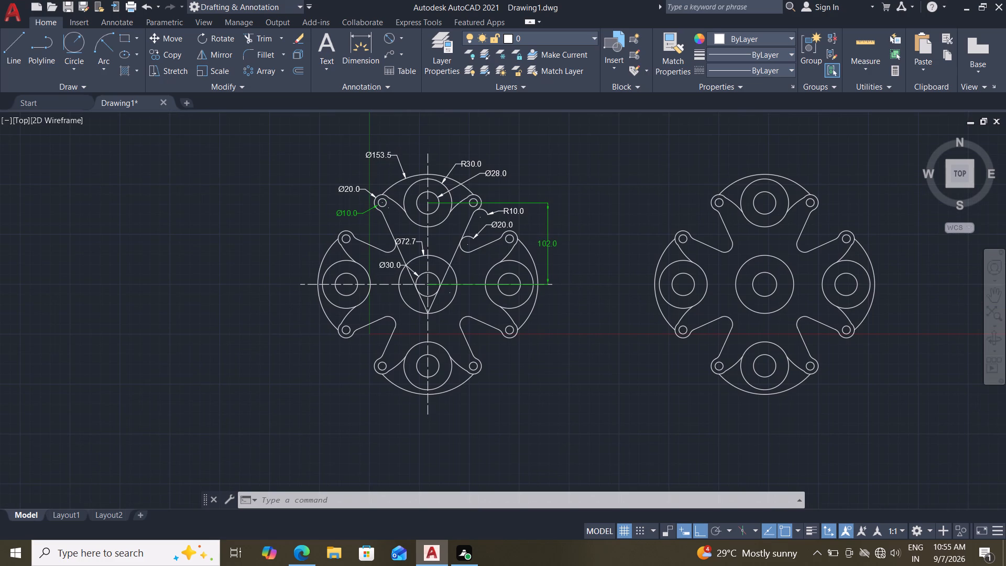
scroll(397, 262, "up", 3, "ctrl")
type("pr")
key("Return")
left_click(386, 268)
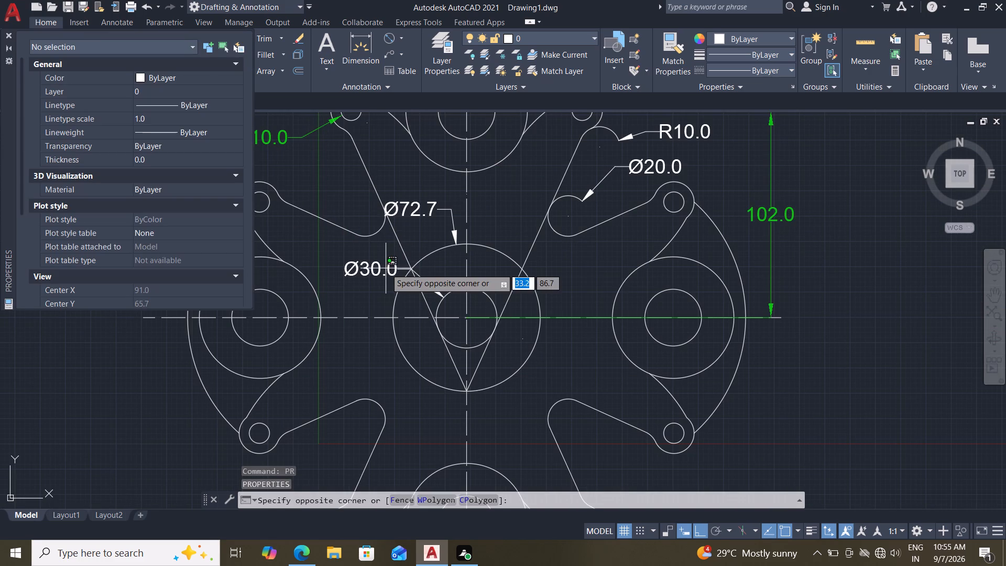
left_click(352, 269)
double_click(215, 74)
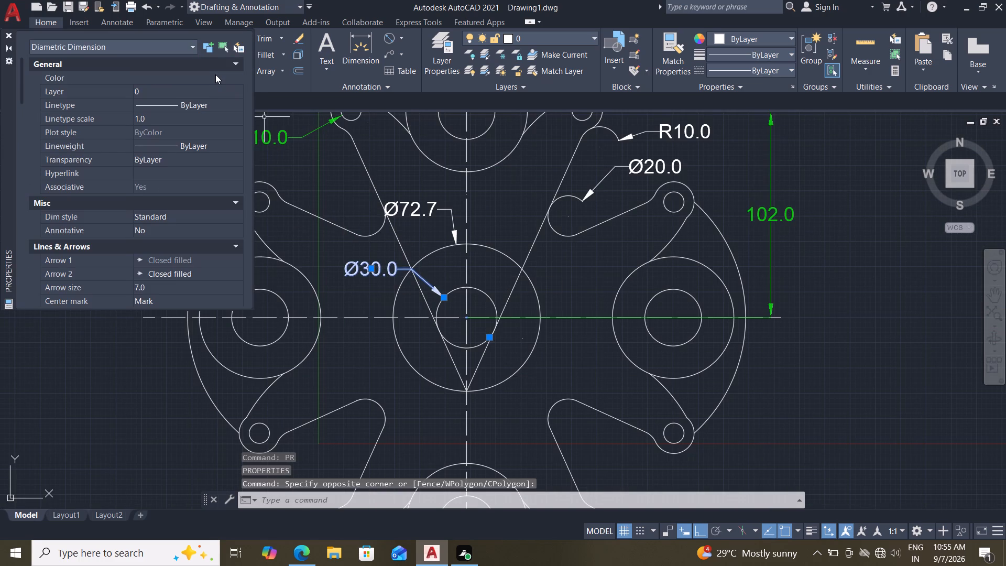
left_click(167, 130)
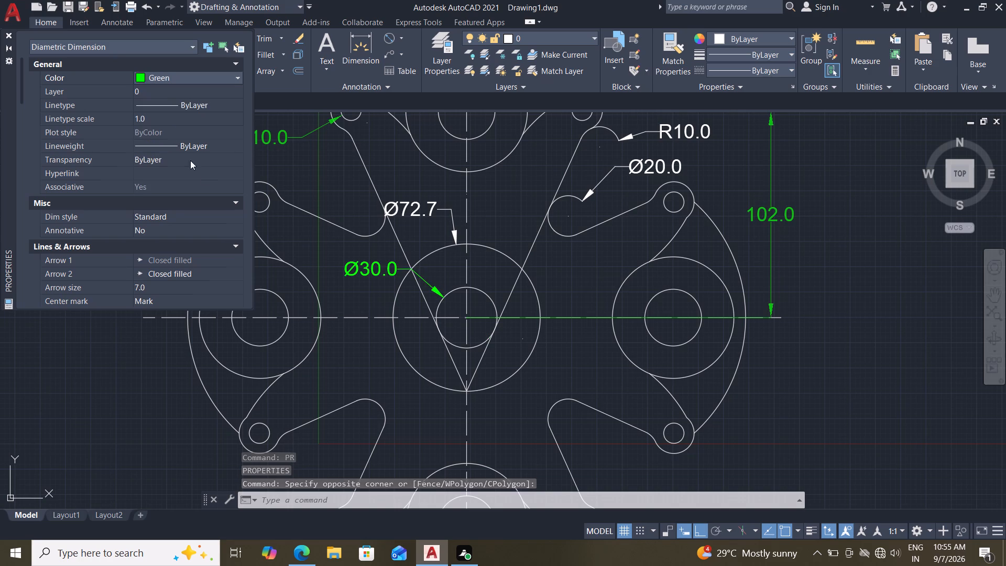
left_click(184, 158)
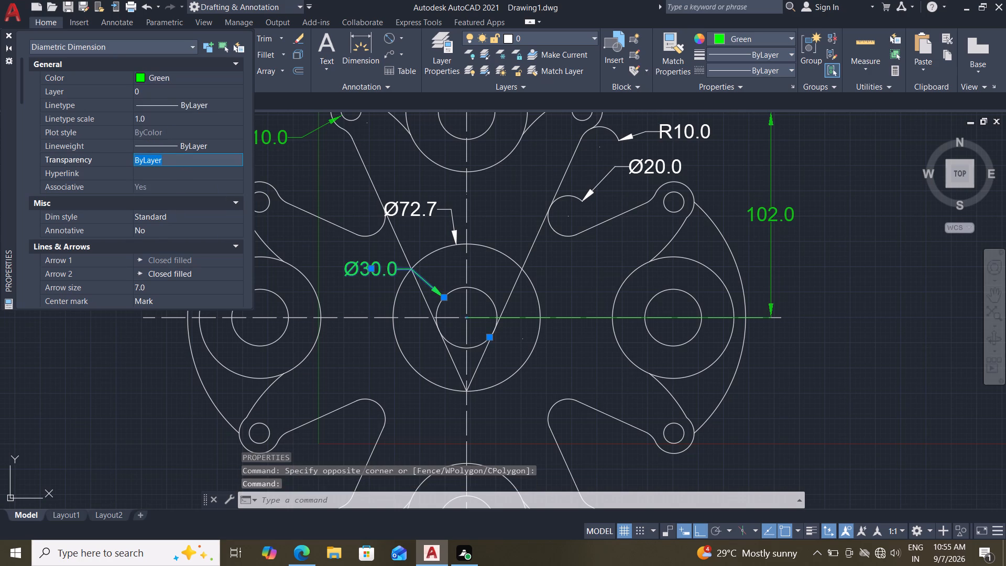
type("30")
key("Return")
key("Escape")
key("Escape")
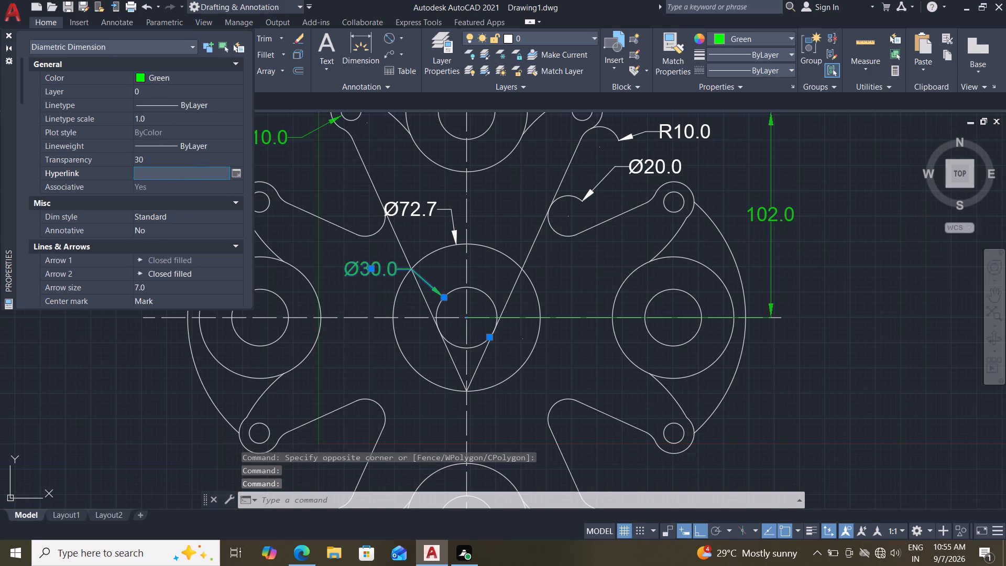
left_click(6, 31)
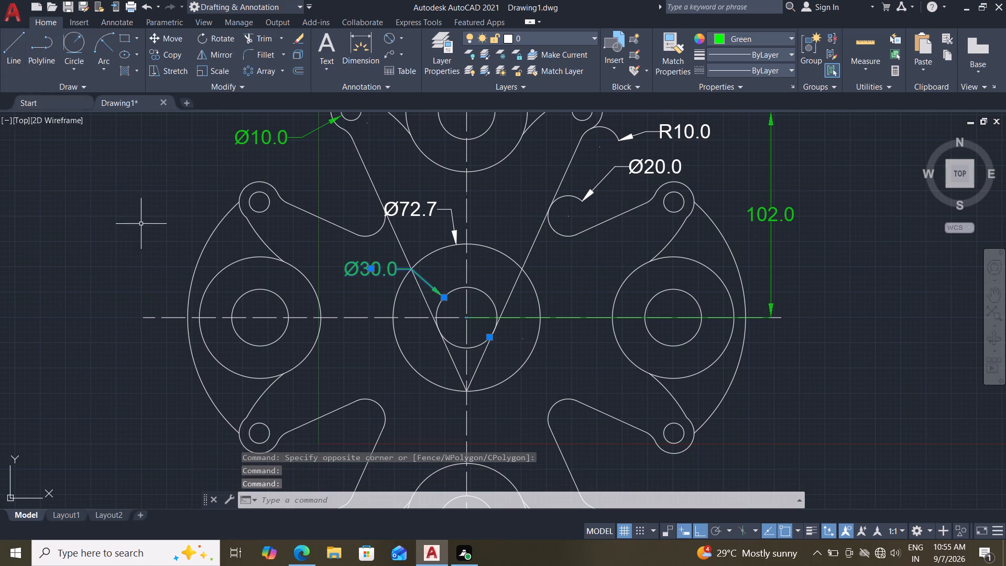
key("Escape")
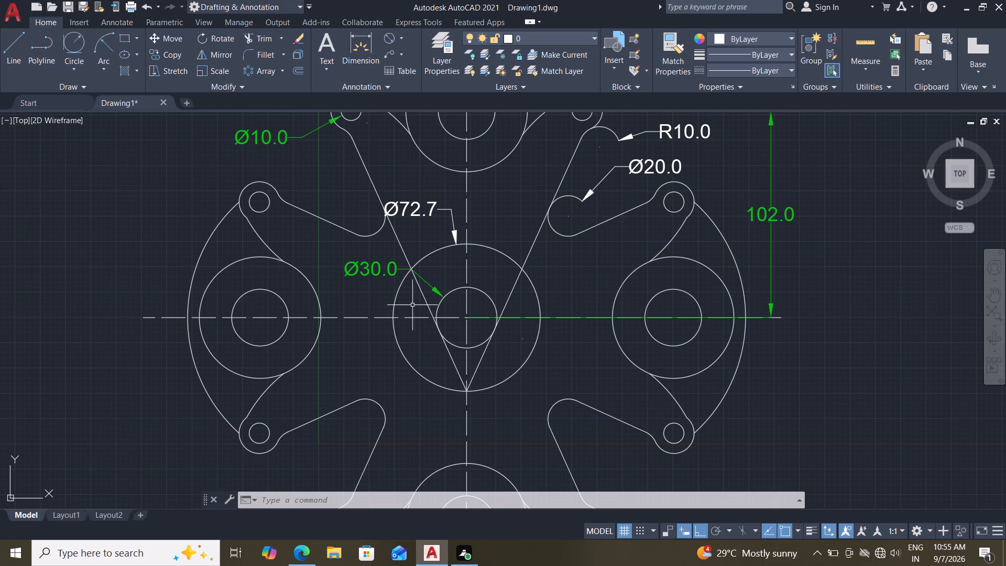
Set the diameter dimension of the central hub's outer circle to green with transparency 30.
left_click(419, 208)
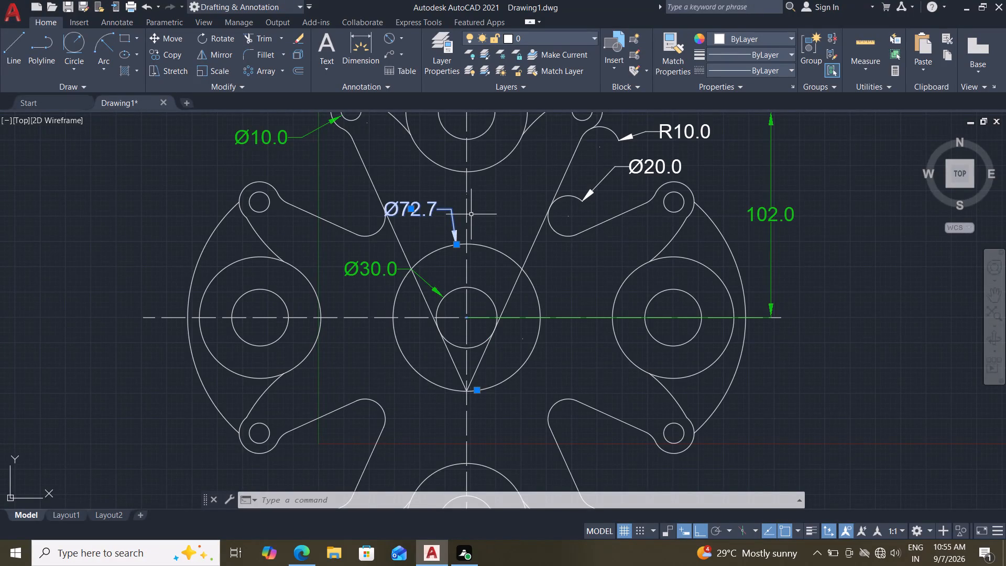
type("pr")
key("Return")
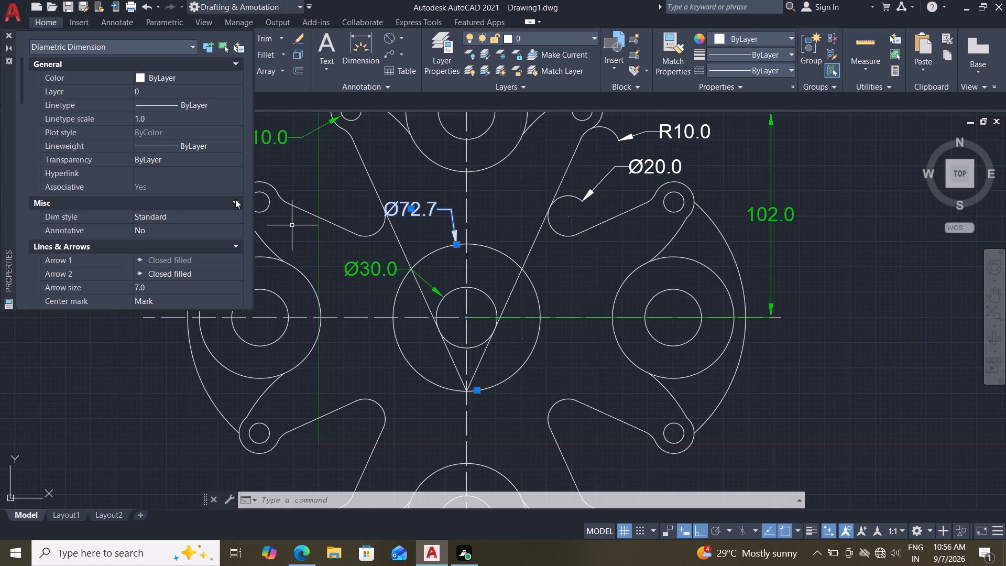
left_click(184, 76)
left_click(184, 78)
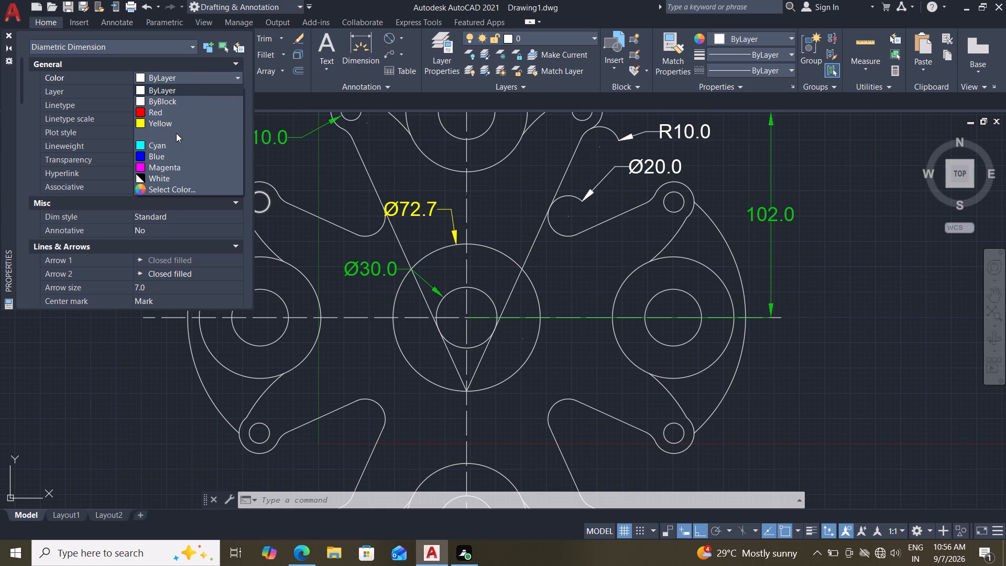
left_click(175, 134)
left_click(161, 161)
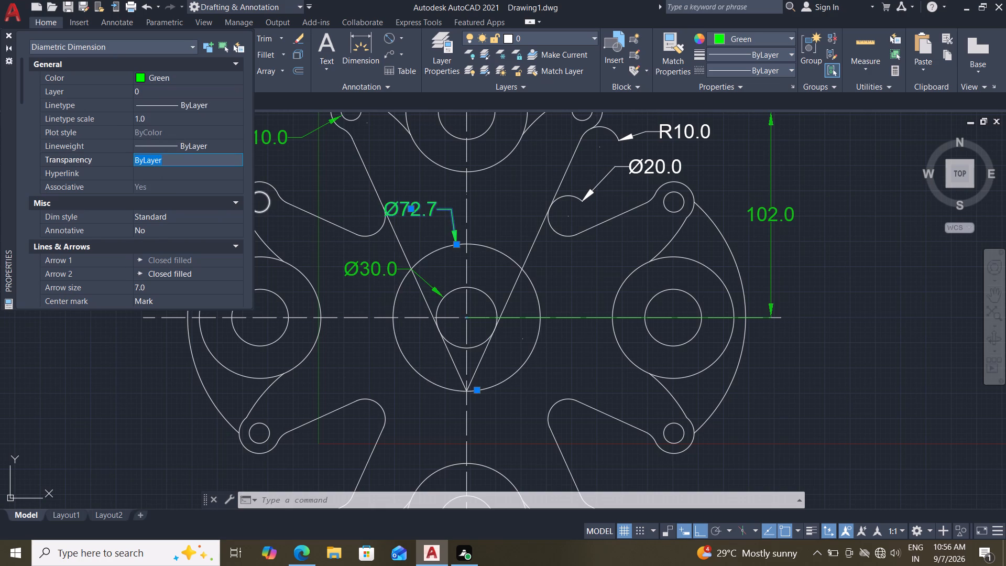
type("30")
key("Return")
key("Escape")
key("Escape")
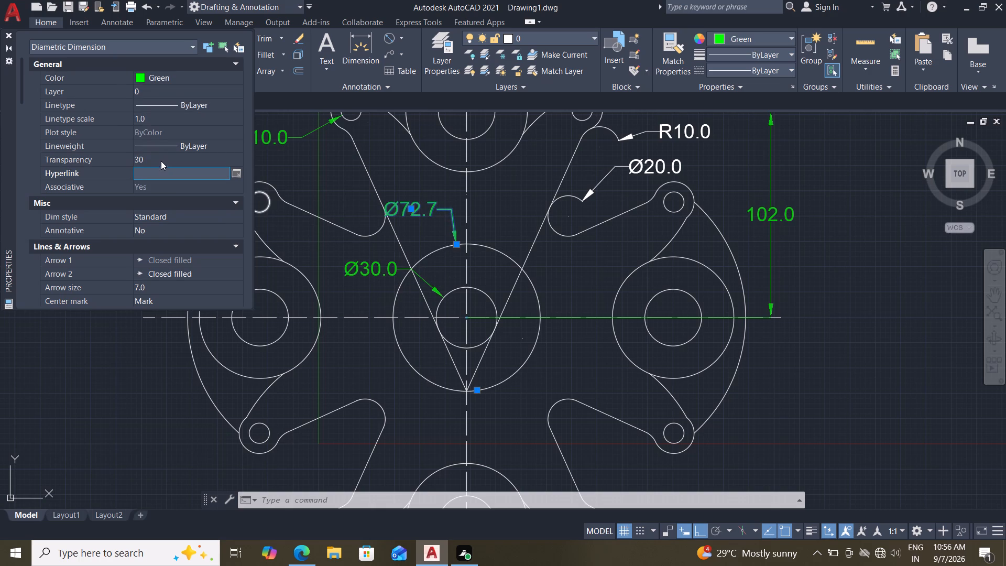
left_click(7, 33)
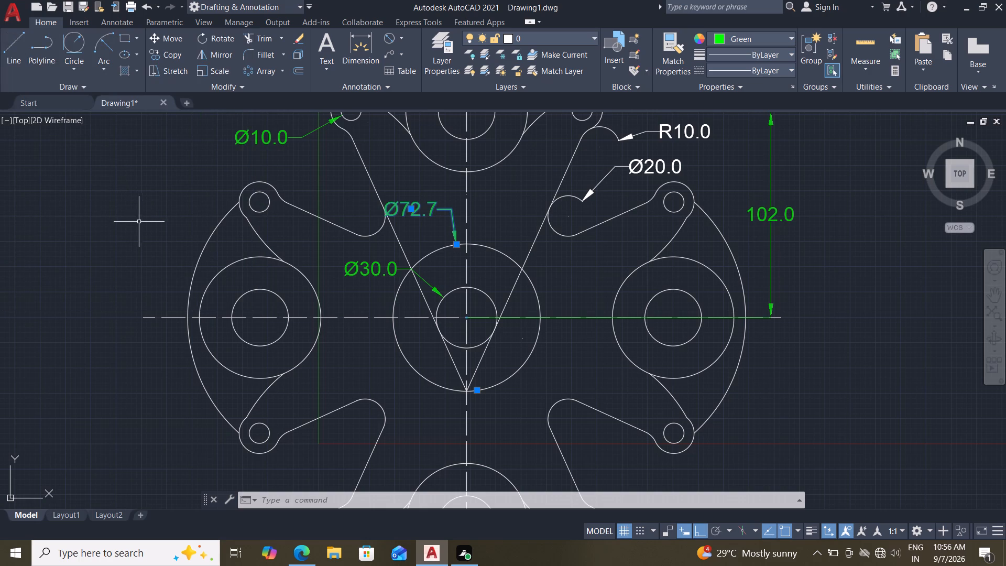
key("Escape")
key("Escape")
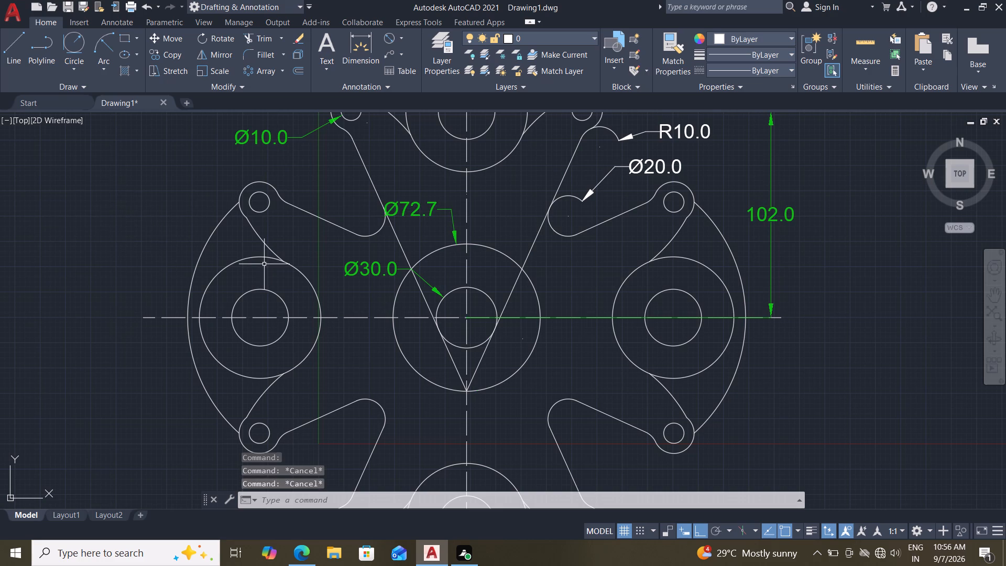
Set the 20 mm diameter dimension of the rounded notch end between the upper and right arms to green with transparency 30.
middle_click_drag(456, 275, 415, 339)
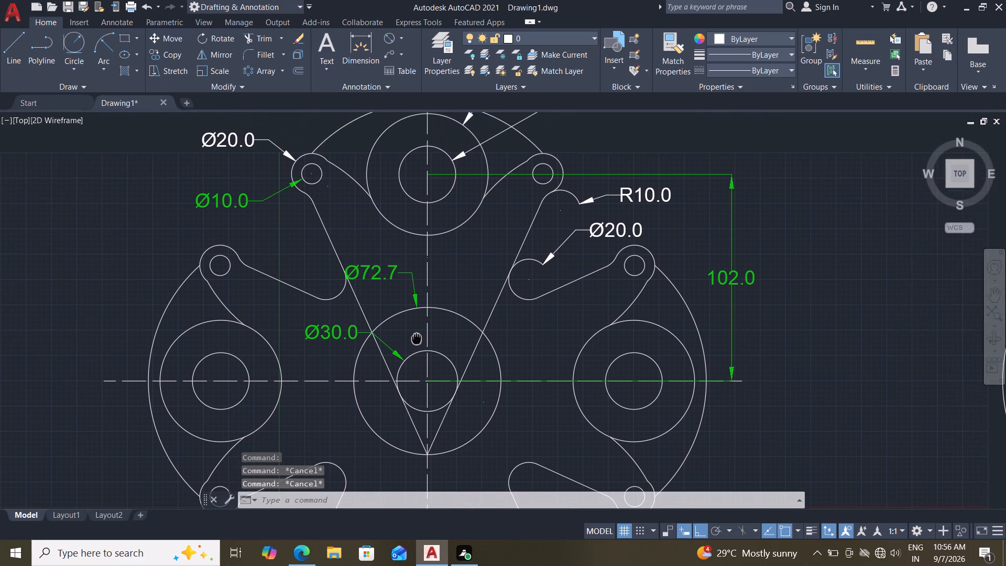
middle_click_drag(415, 339, 397, 379)
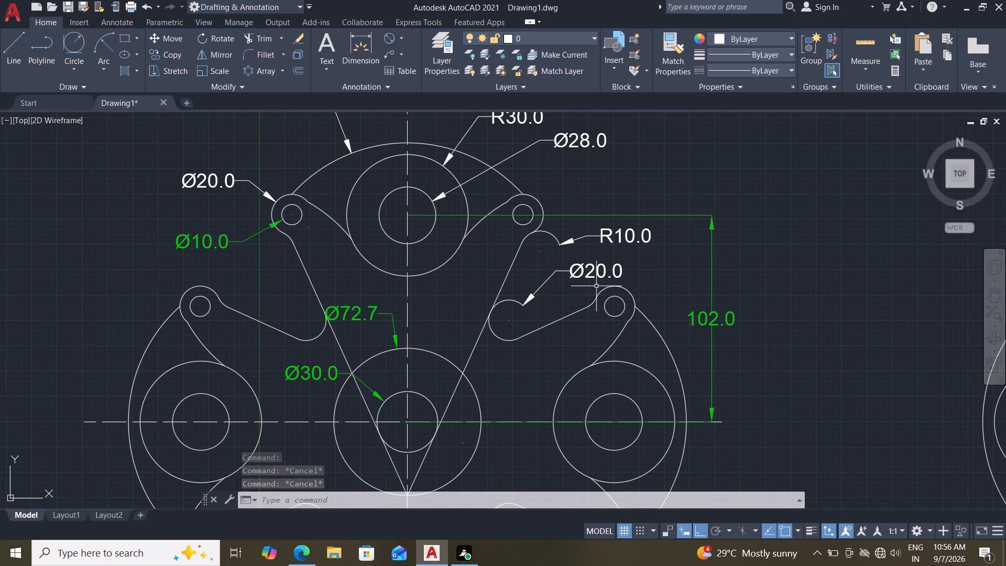
left_click(599, 269)
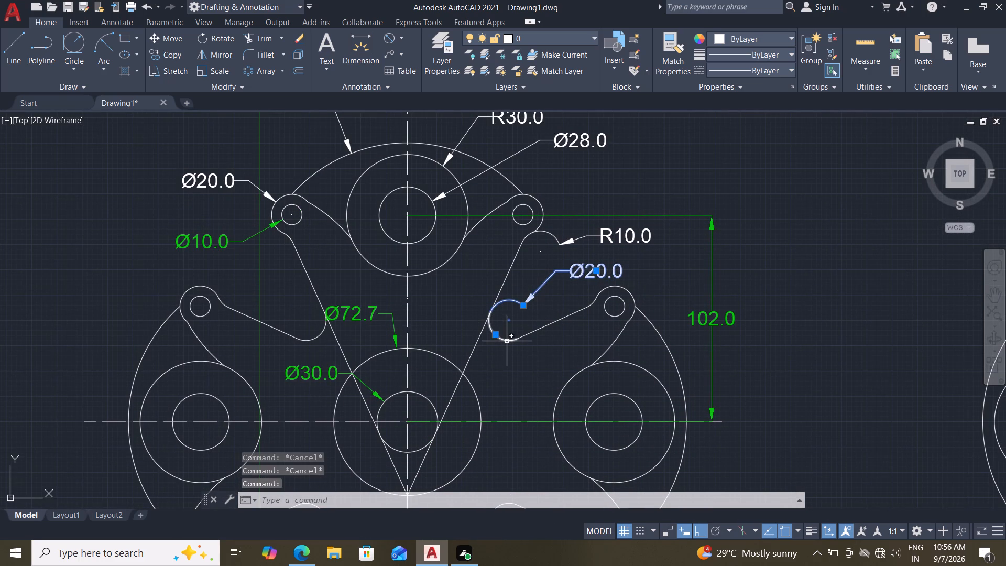
type("pr")
key("Return")
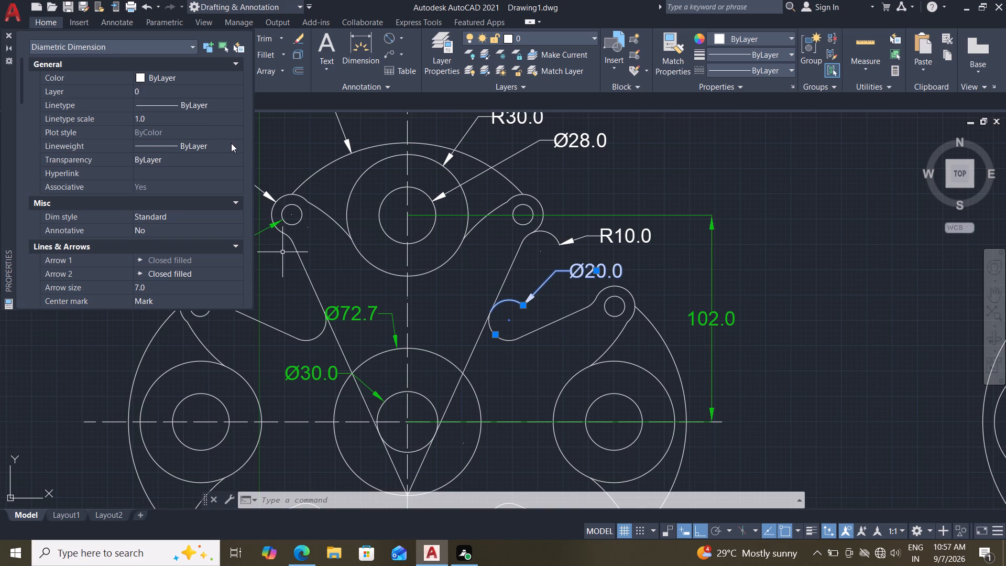
double_click(172, 80)
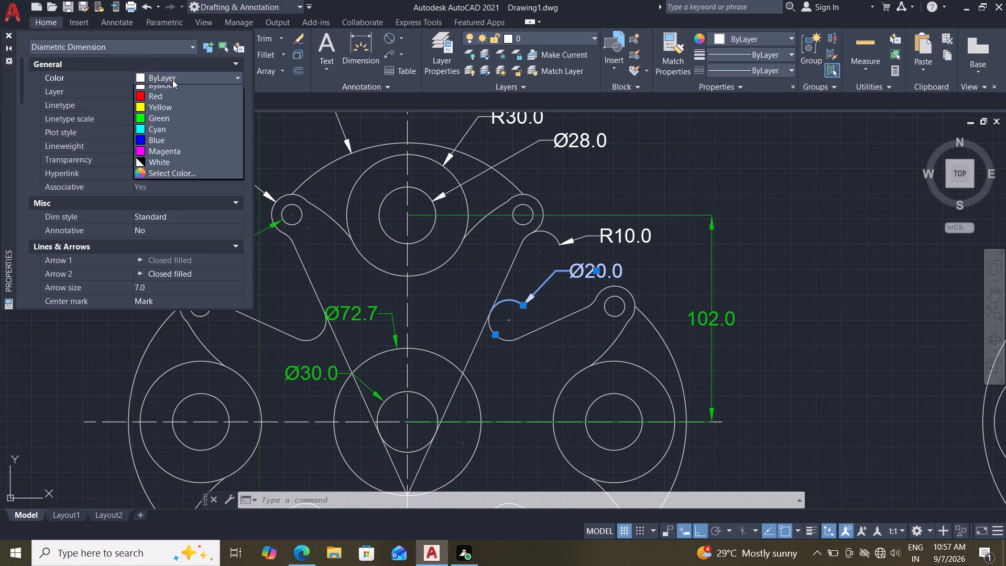
left_click(176, 130)
left_click(172, 159)
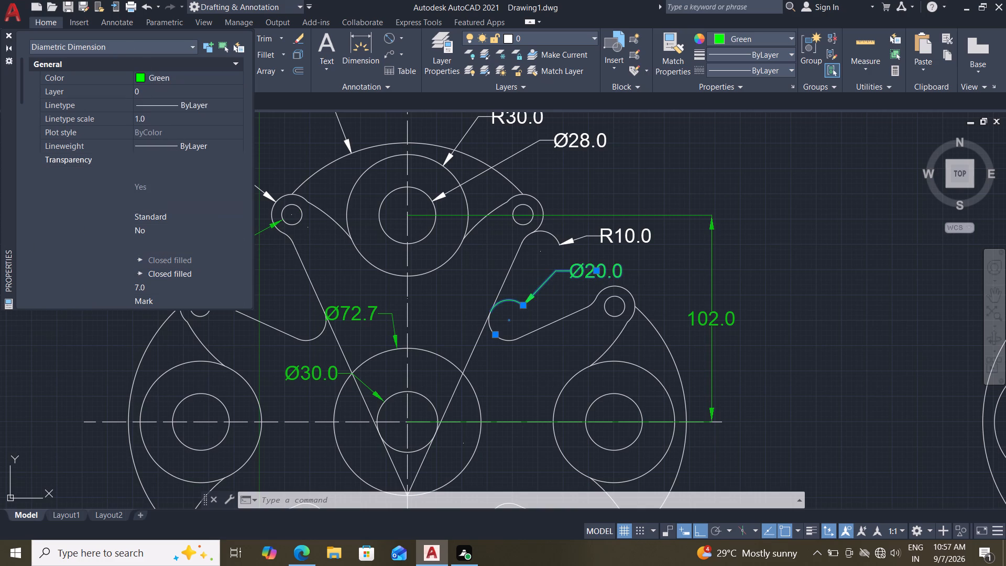
type("30")
key("Return")
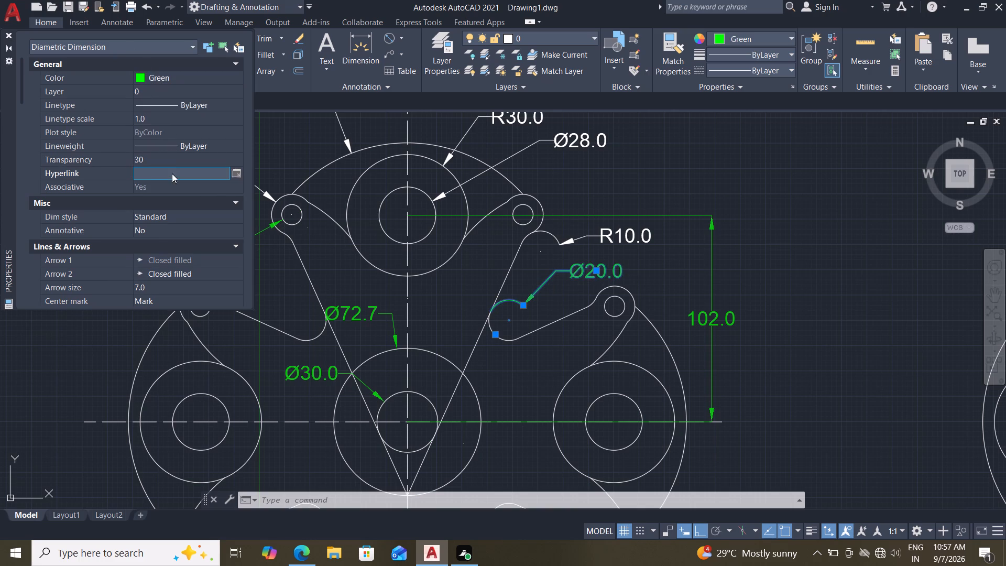
key("Escape")
key("Escape")
left_click(5, 35)
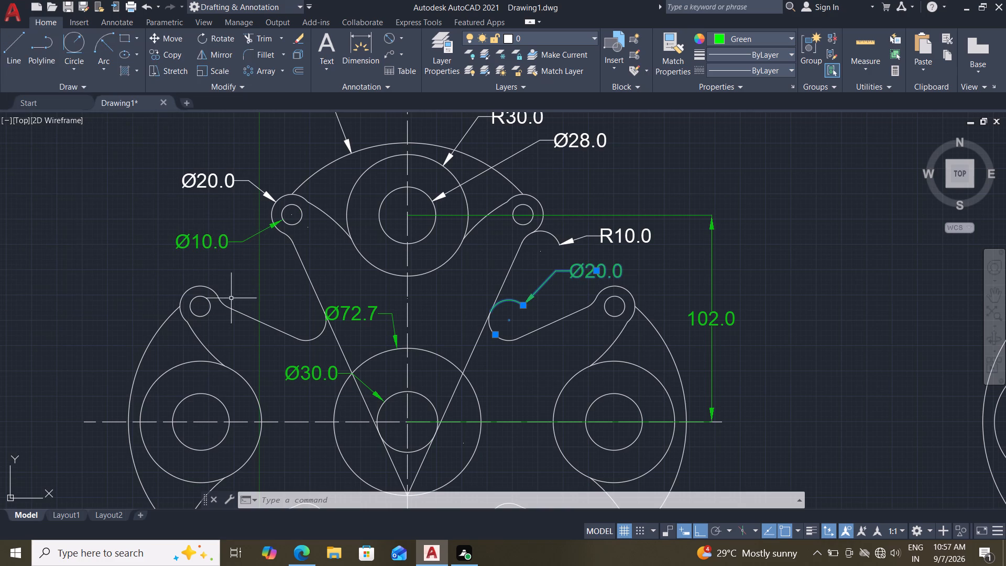
key("Escape")
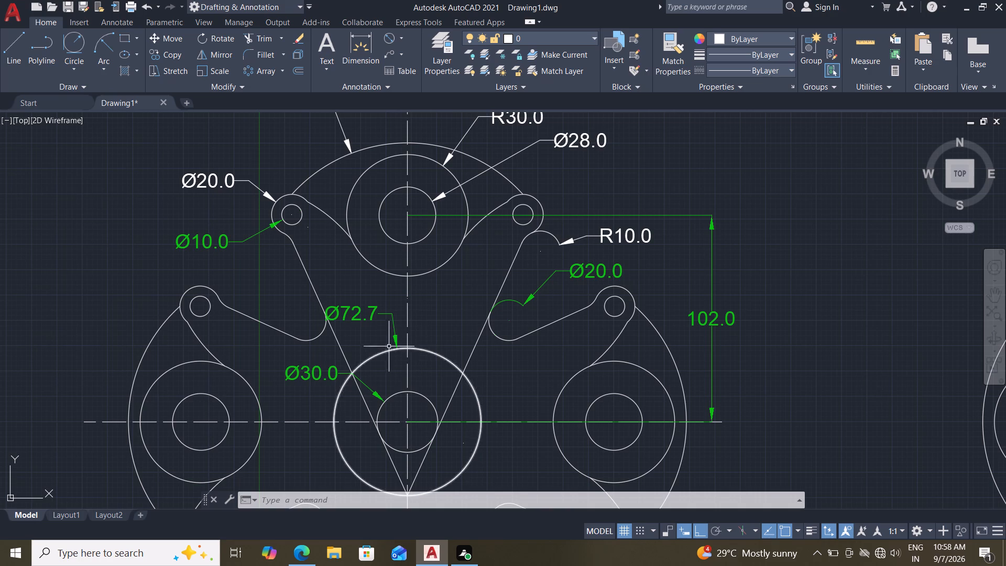
Set the R10 radius dimension beside the upper arm's right lug to green with transparency 30.
left_click(607, 238)
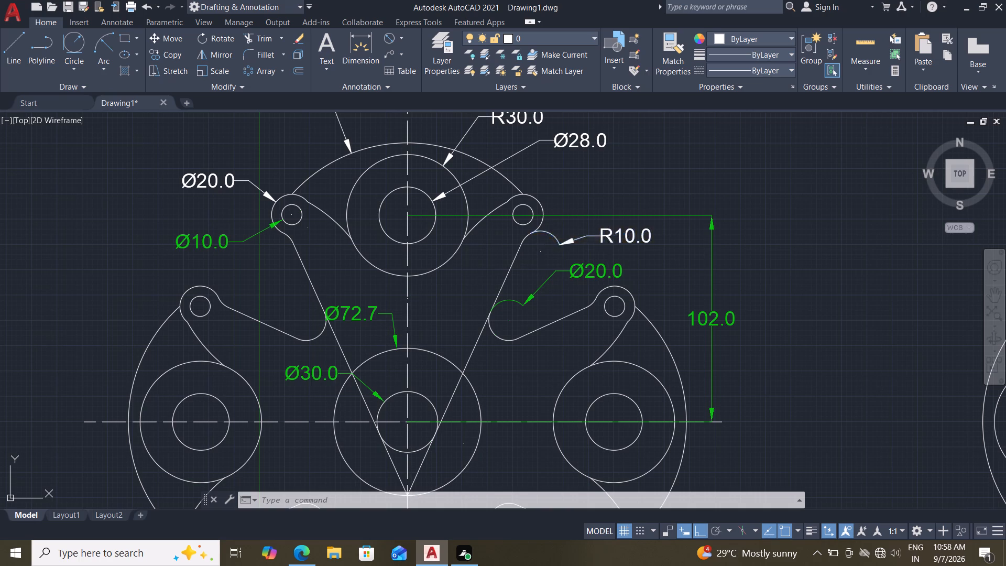
type("pr")
key("Return")
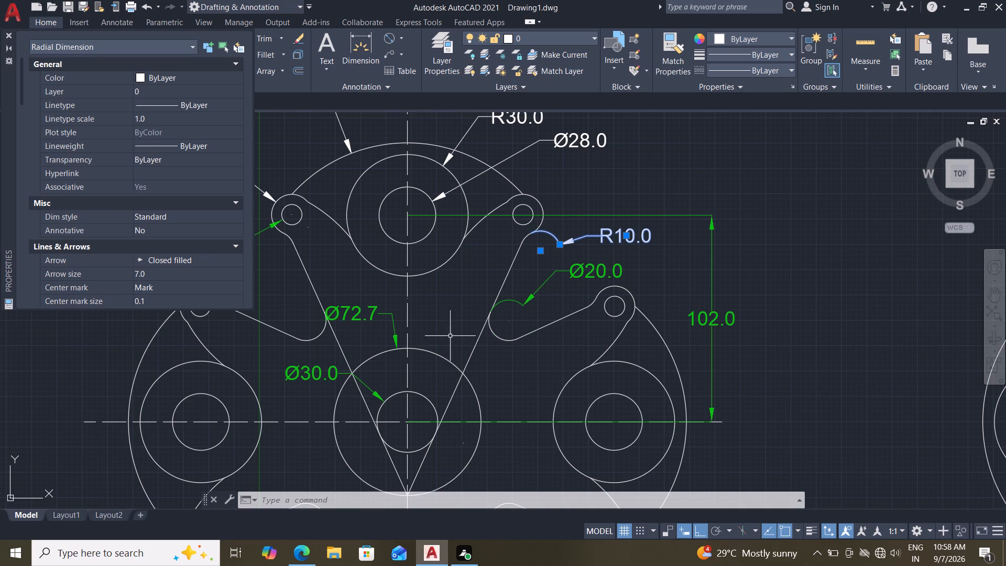
left_click(162, 81)
left_click(162, 80)
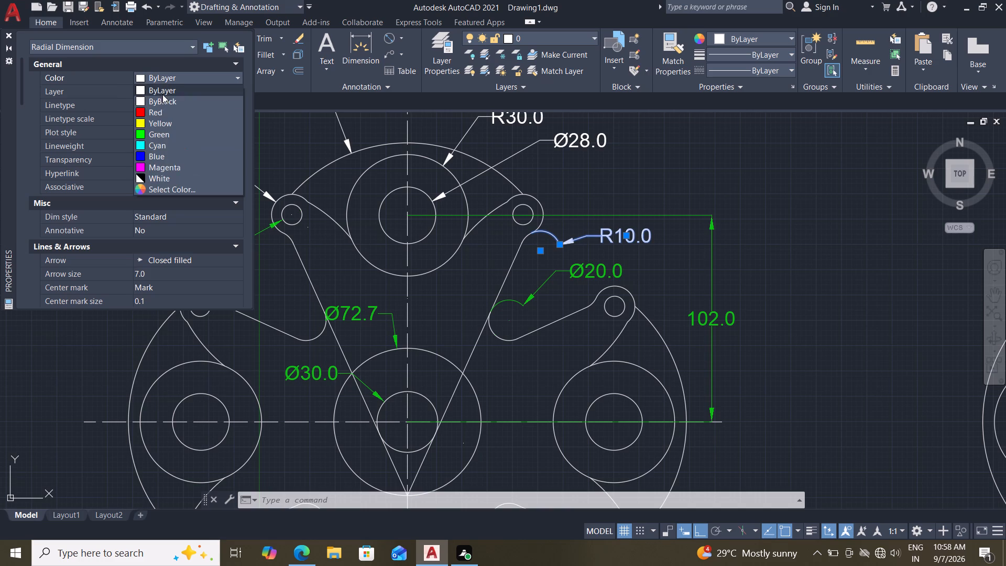
left_click(160, 137)
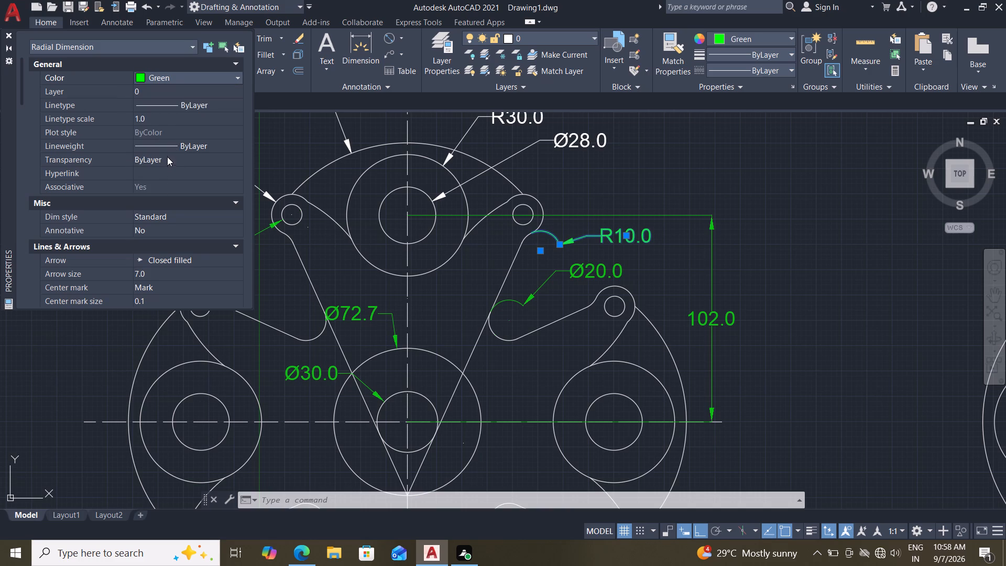
left_click(167, 155)
type("30")
key("Return")
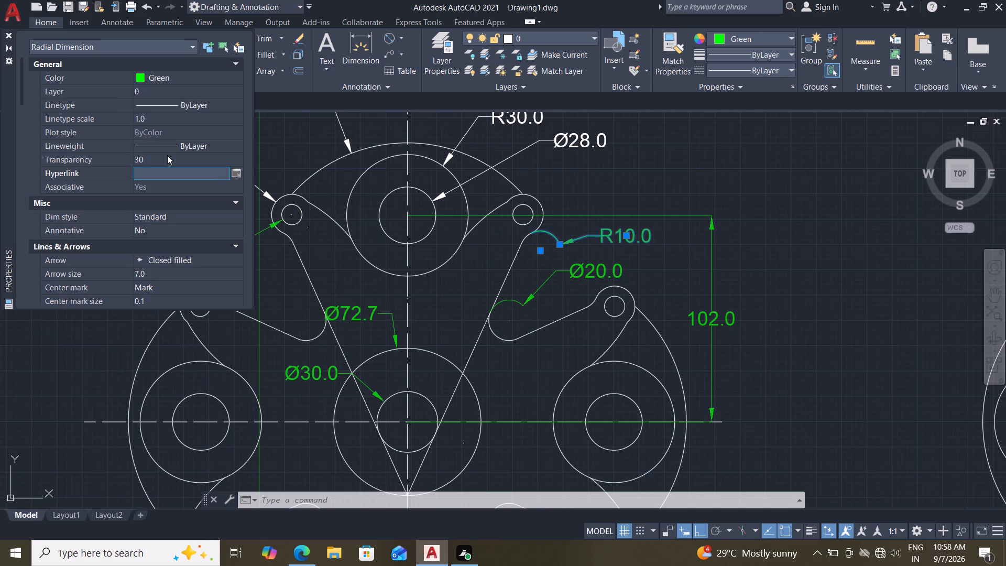
key("Escape")
key("Escape")
key("Escape")
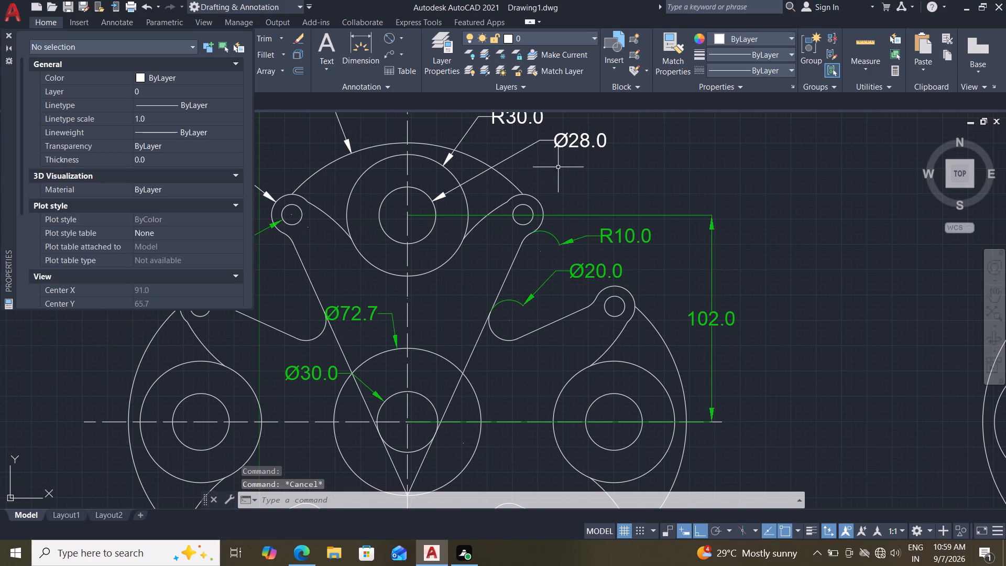
Set the diameter dimension of the upper arm's inner circle to green with transparency 30.
left_click(574, 141)
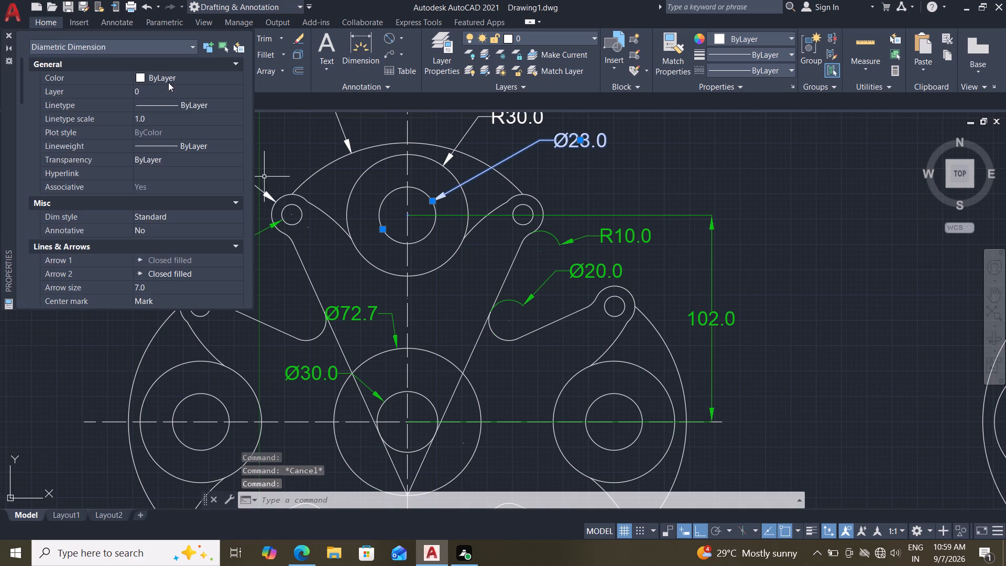
double_click(172, 75)
left_click(155, 137)
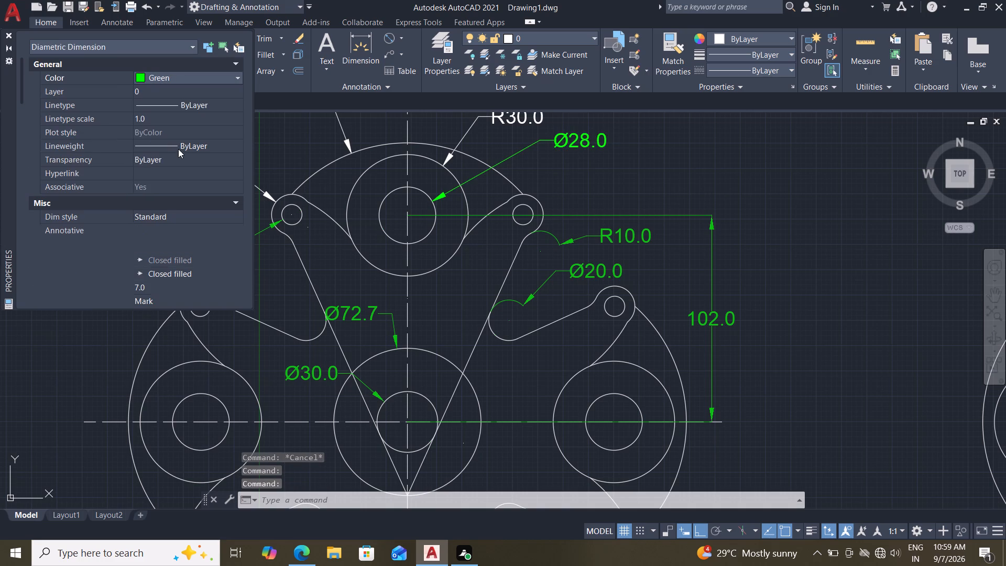
left_click(168, 159)
type("30")
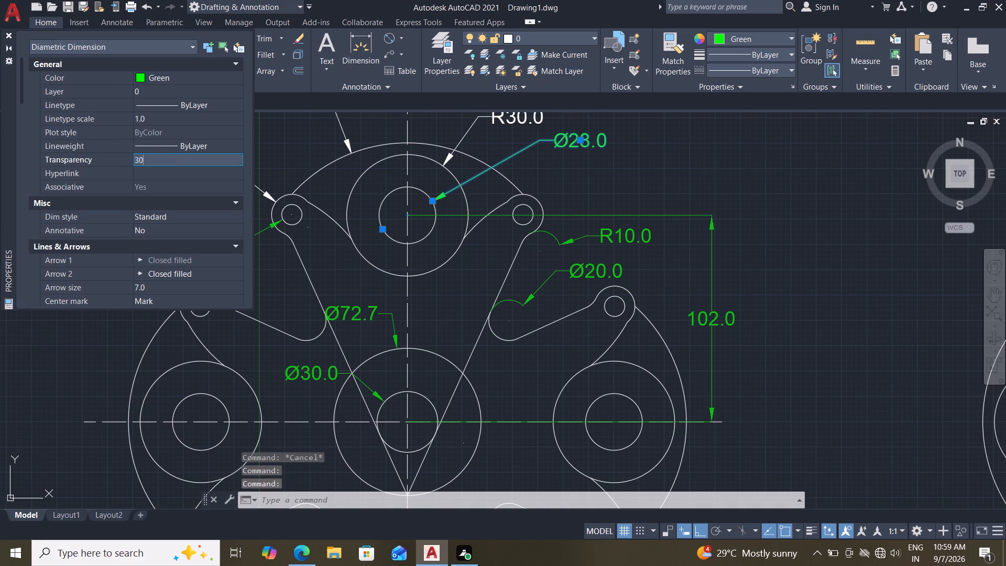
key("Return")
key("Escape")
key("Escape")
key("Escape")
key("Escape")
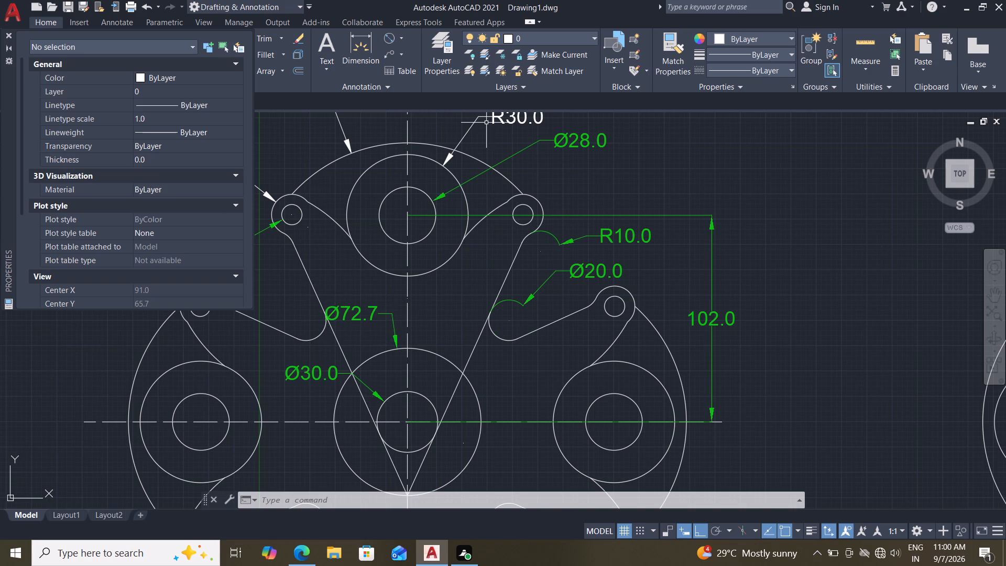
Set the radius dimension of the upper arm's larger concentric circle to green with transparency 30.
left_click(516, 121)
double_click(190, 72)
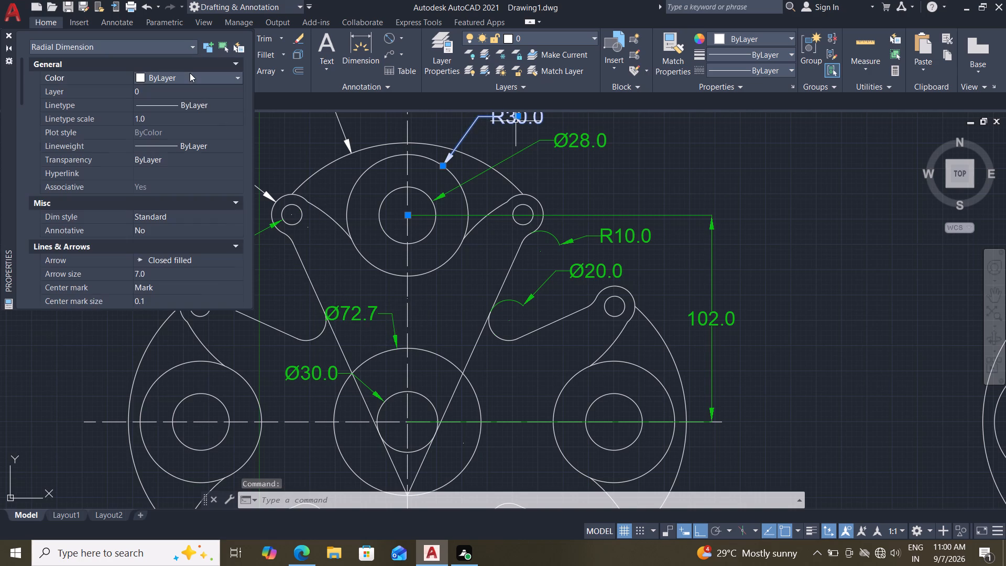
left_click(169, 130)
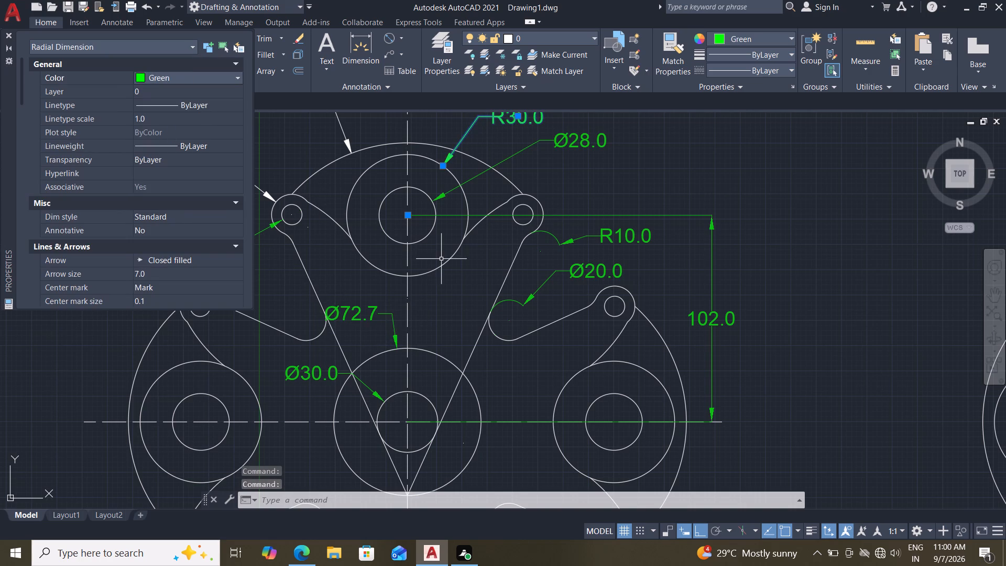
scroll(447, 276, "down", 2, "ctrl")
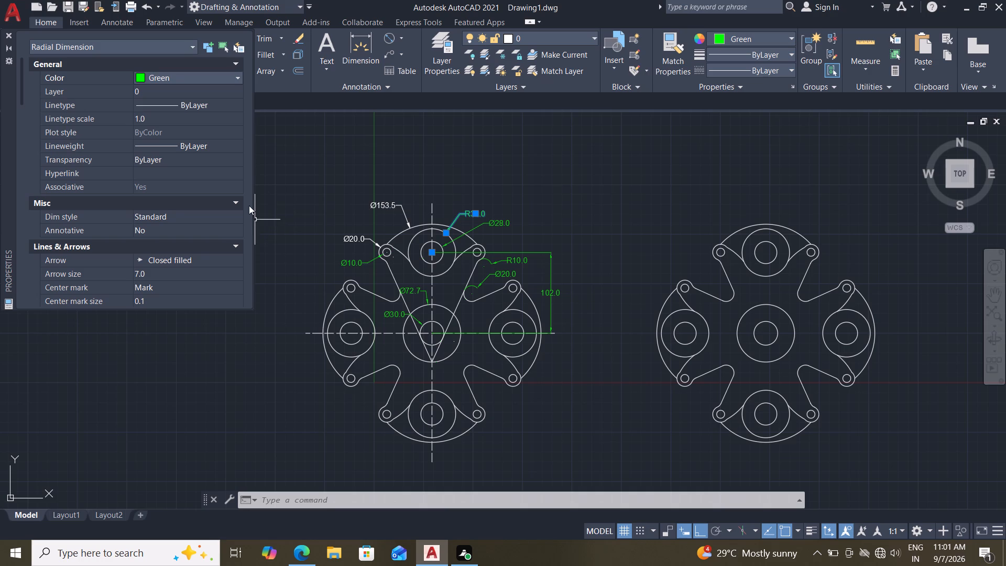
left_click(176, 159)
type("30")
key("Return")
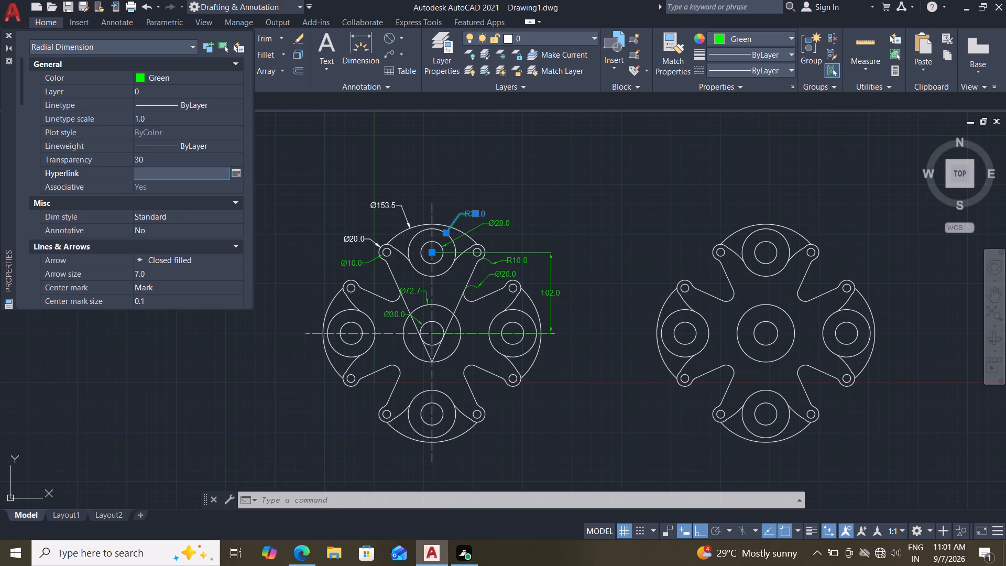
key("Escape")
key("Escape")
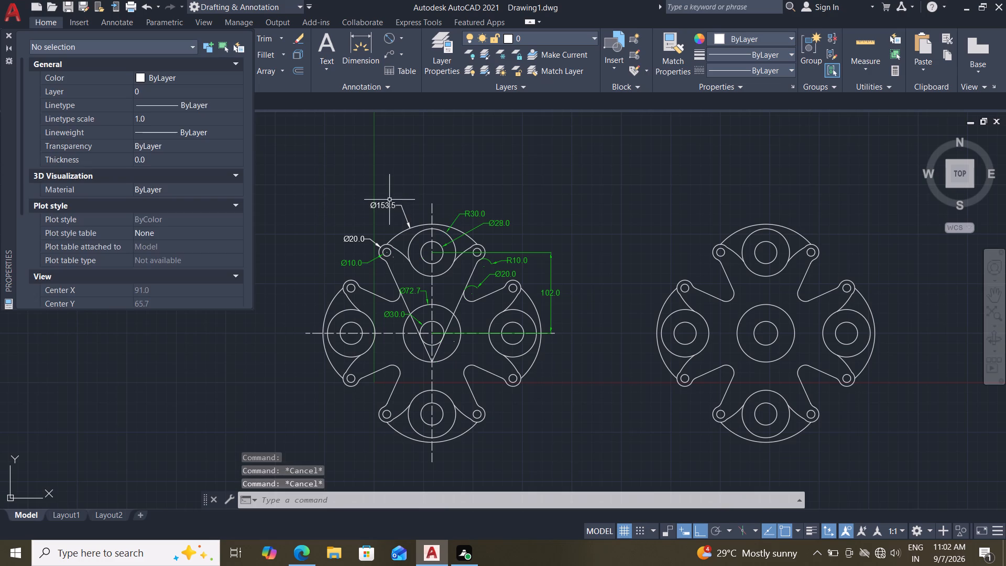
Set the colour of the upper arm's outer arc diameter dimension to green.
left_click(391, 205)
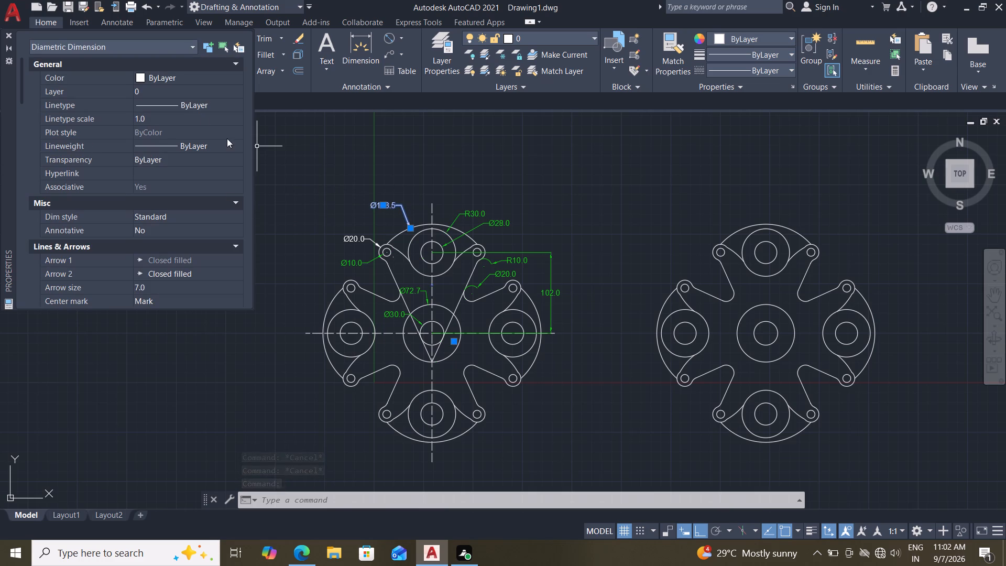
left_click(176, 81)
left_click(176, 79)
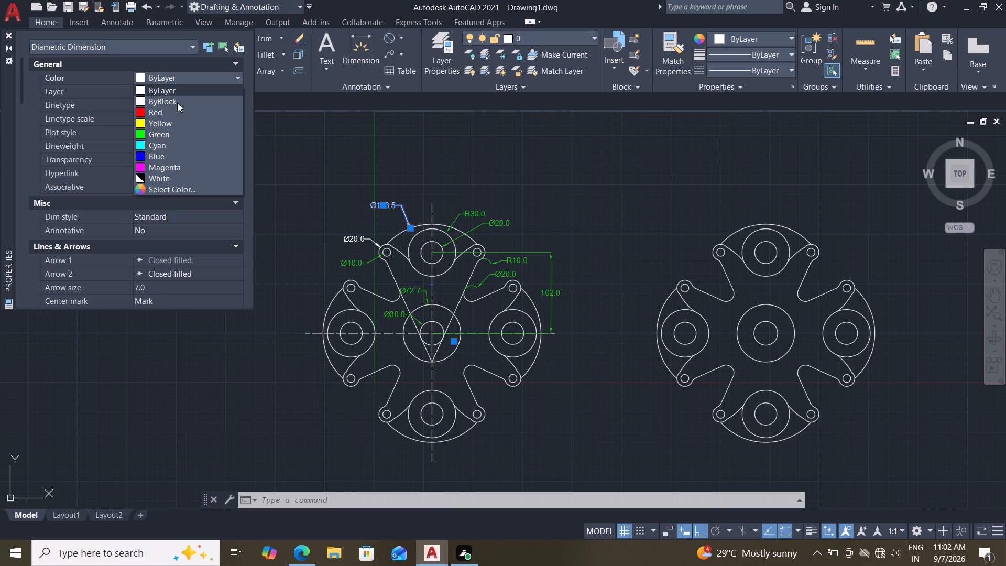
left_click(170, 137)
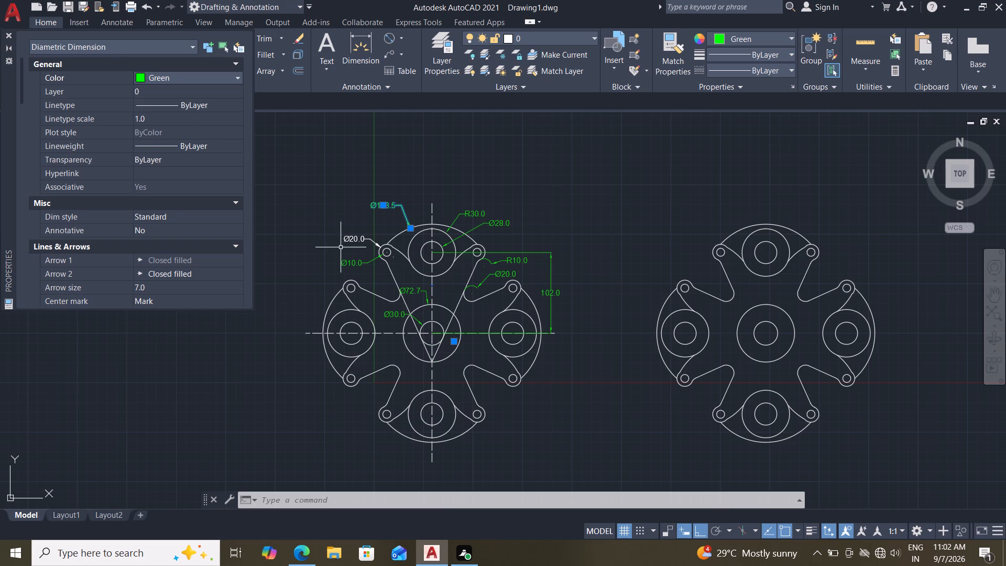
left_click(355, 239)
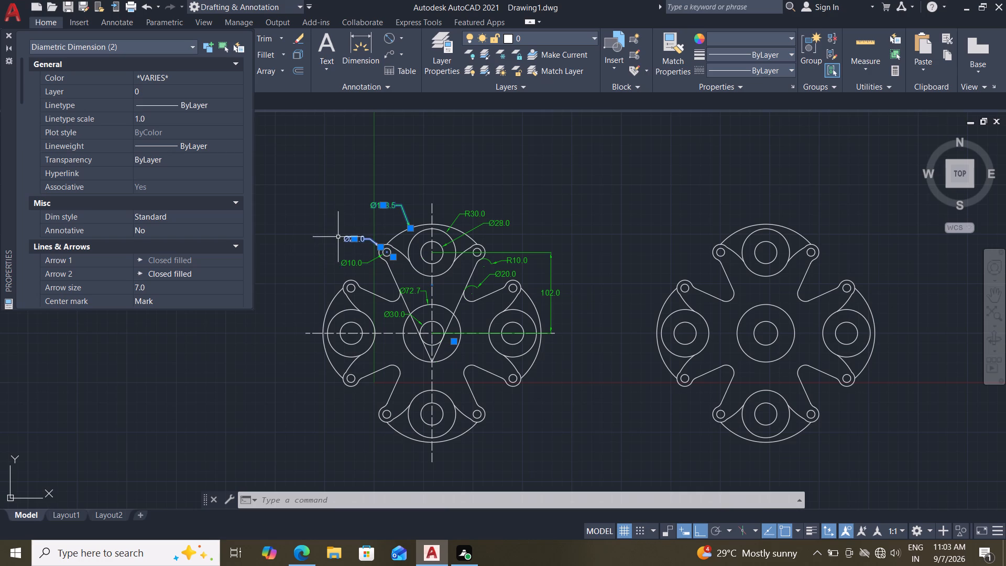
key("Escape")
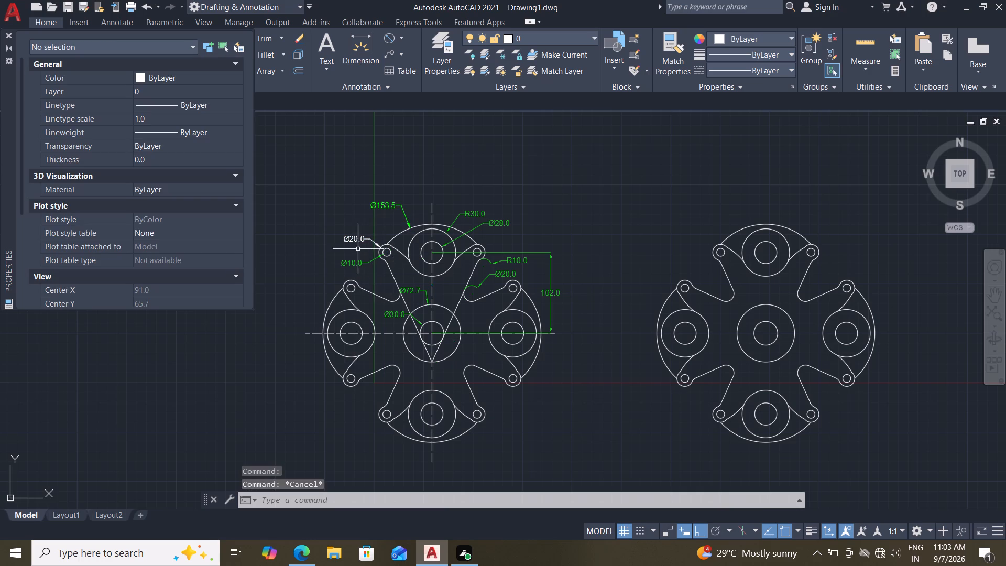
Set the 20 mm diameter dimension at the upper arm's left lug to green with transparency 30, and close the object properties.
left_click(354, 242)
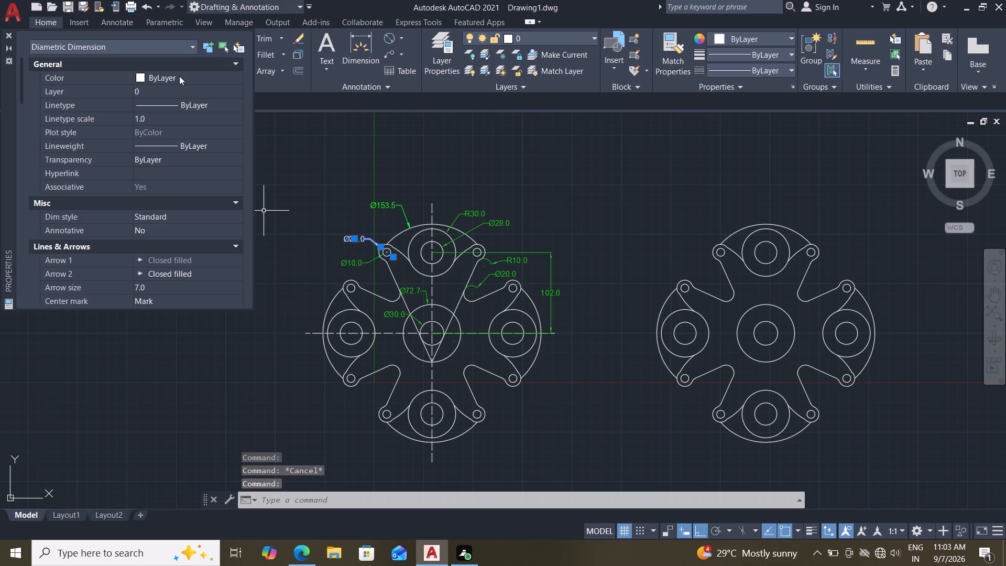
left_click(179, 75)
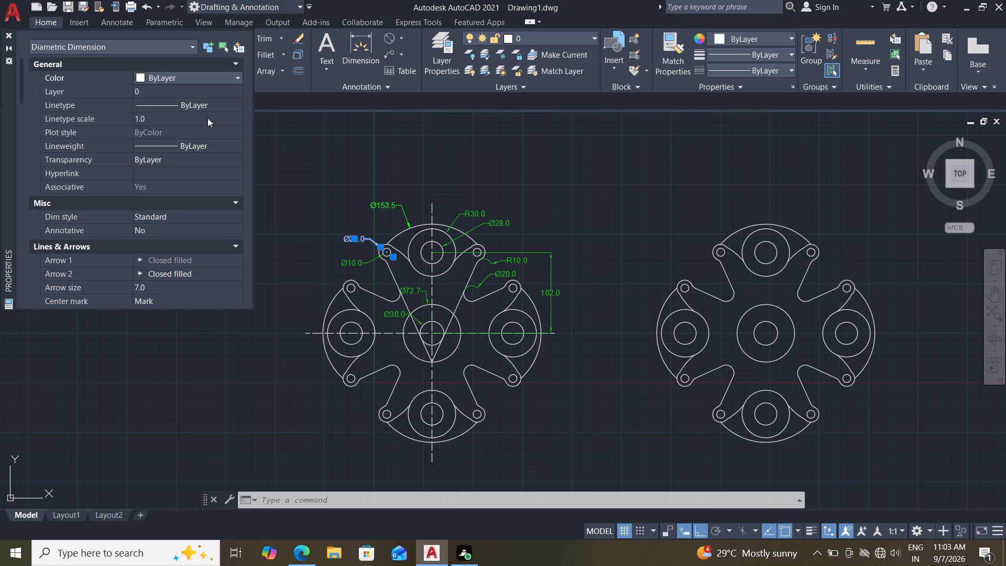
left_click(185, 75)
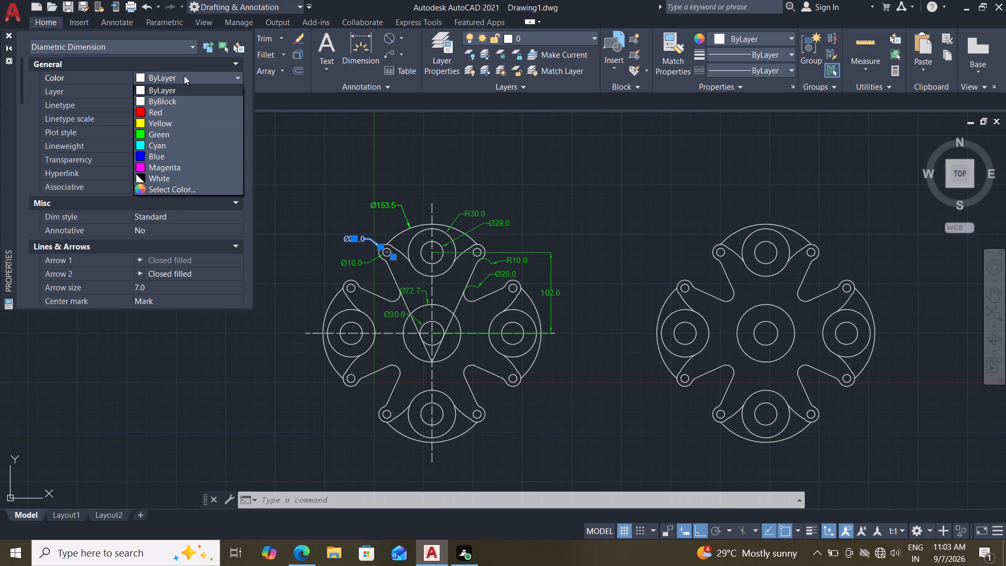
left_click(159, 134)
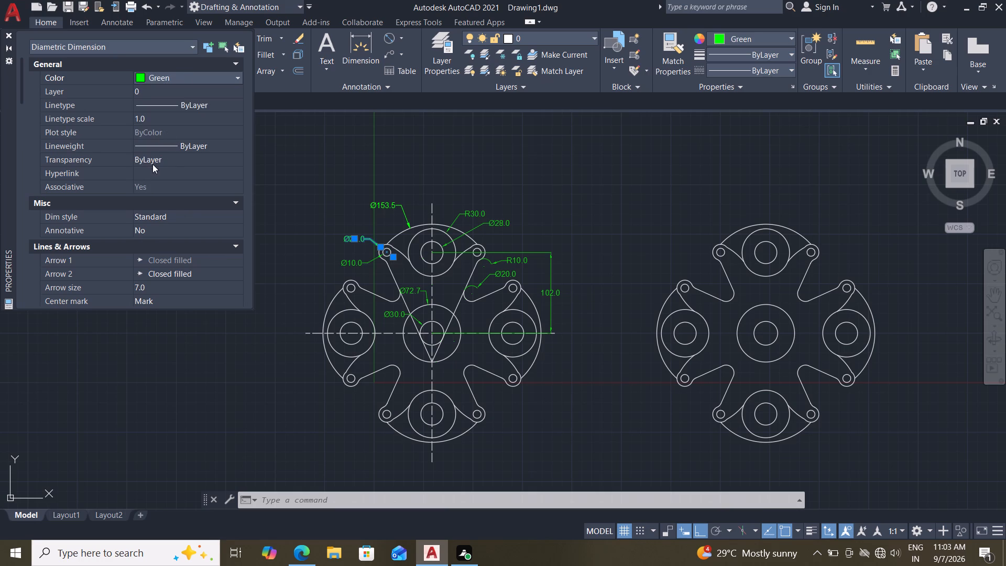
left_click(169, 158)
type("30")
key("Return")
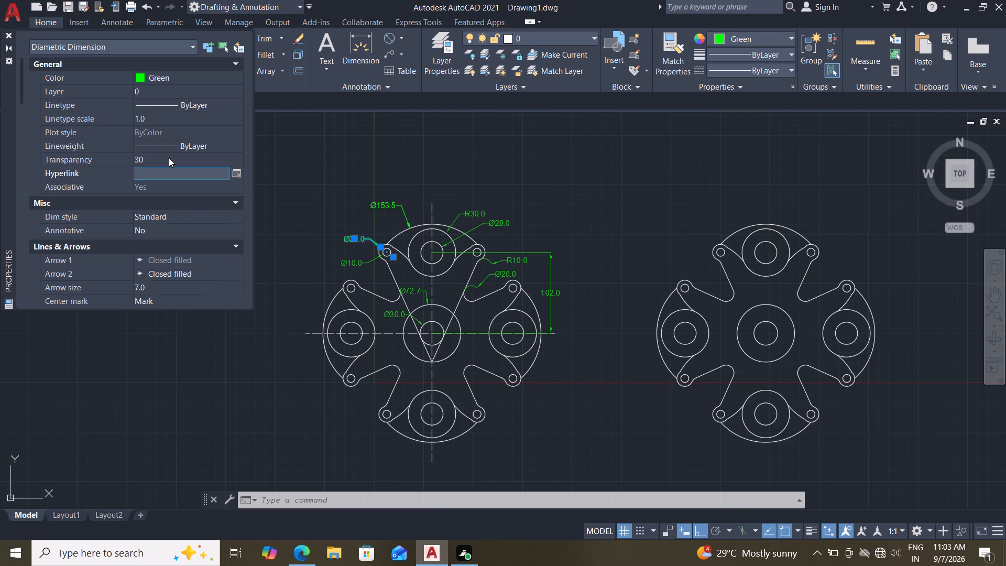
key("Escape")
key("Escape")
key("Escape")
key("Escape")
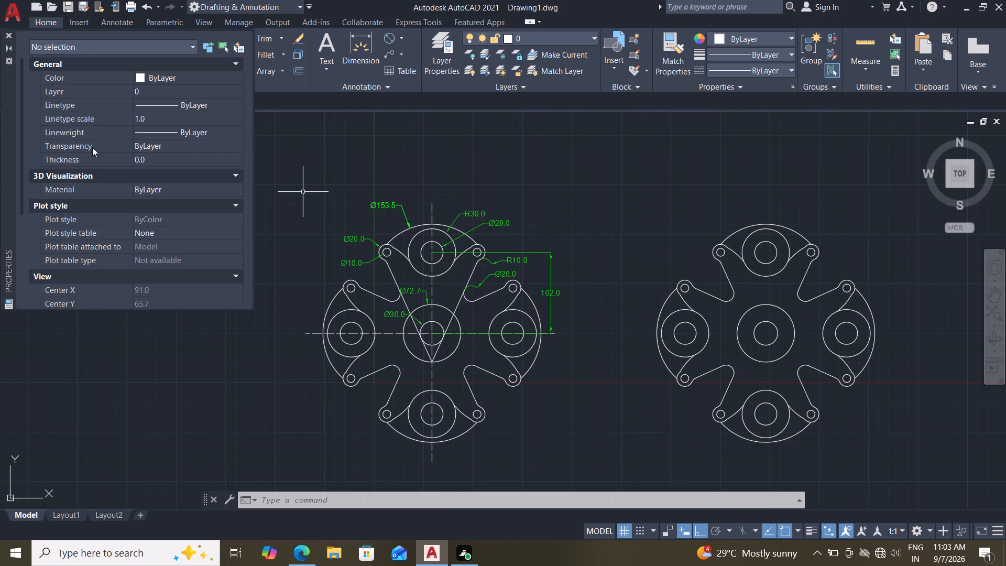
left_click(7, 33)
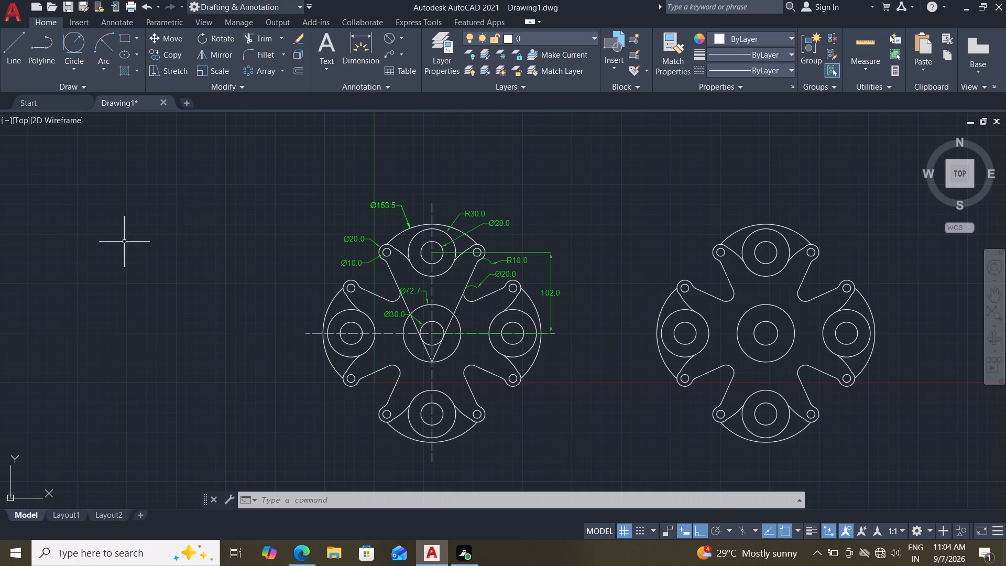
Save the drawing in the Documents folder under the file name 07-09-01.
left_click(16, 1)
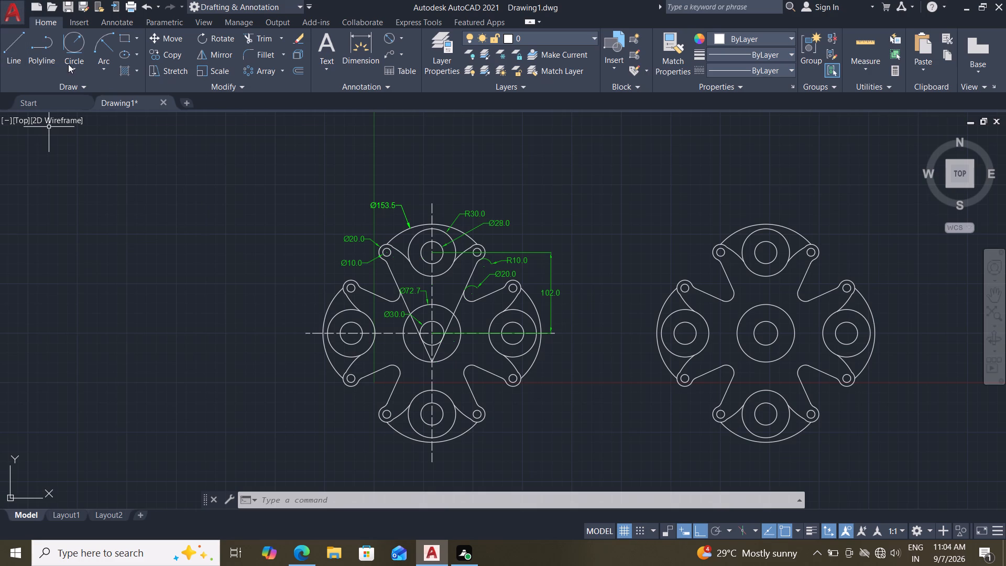
left_click(71, 170)
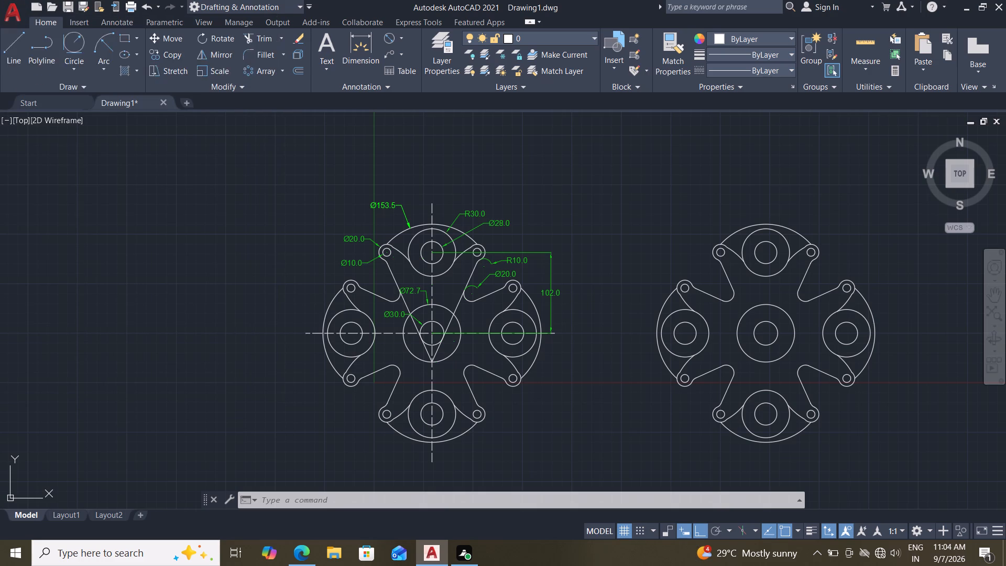
type("07")
type("-1")
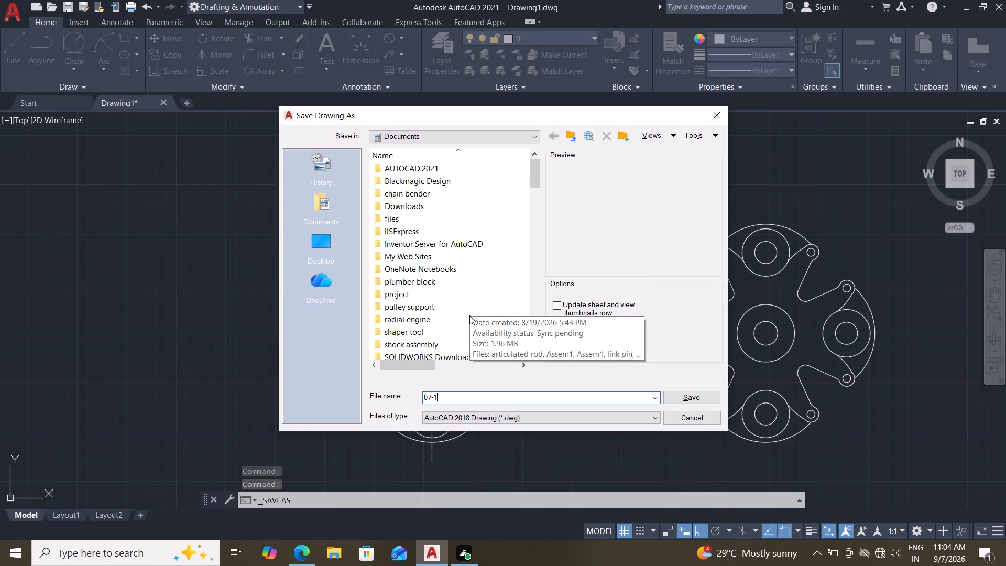
key("BackSpace")
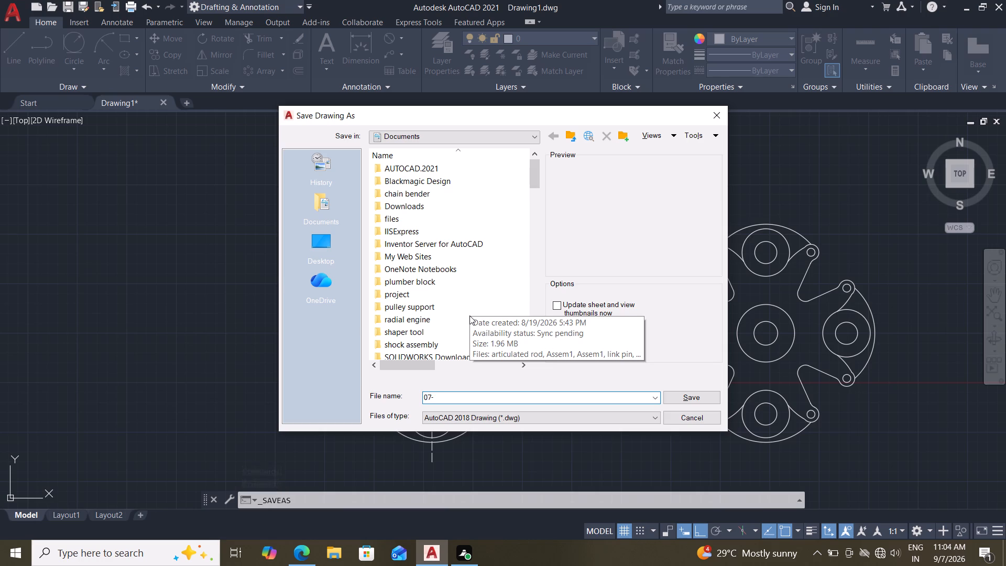
type("09-01")
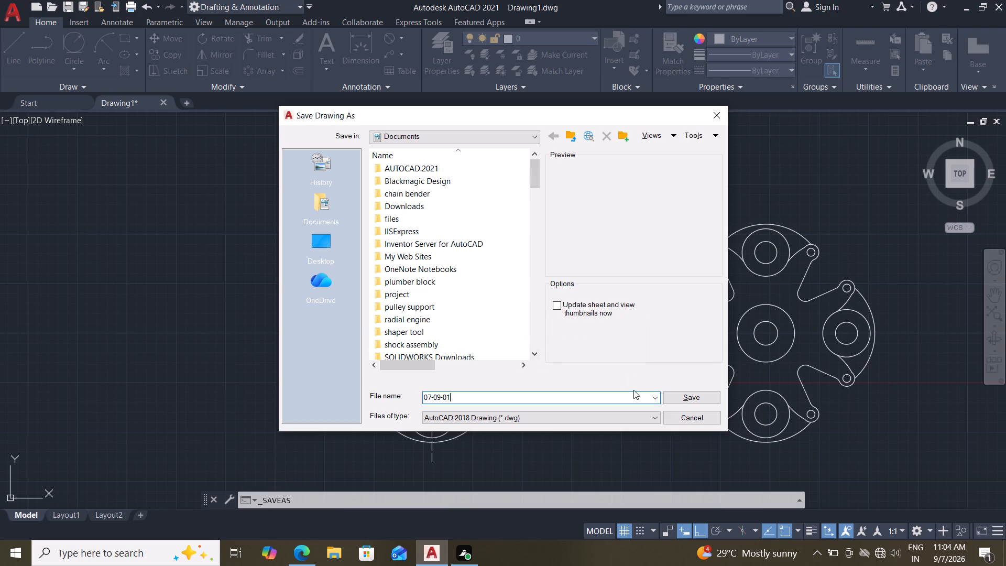
left_click(681, 397)
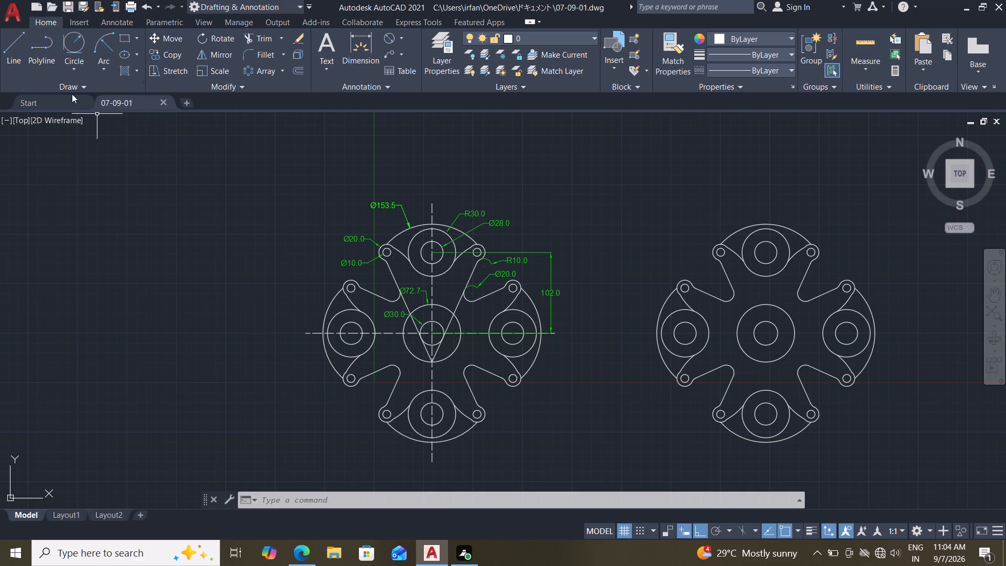
Export the drawing as a PDF named 07-09-01.pdf to the Documents folder.
left_click(9, 14)
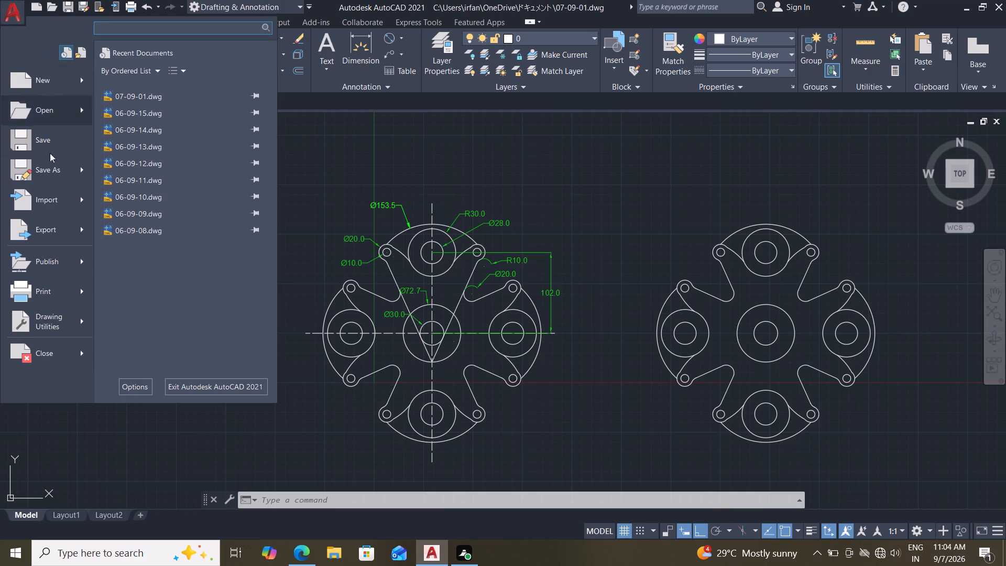
left_click(54, 240)
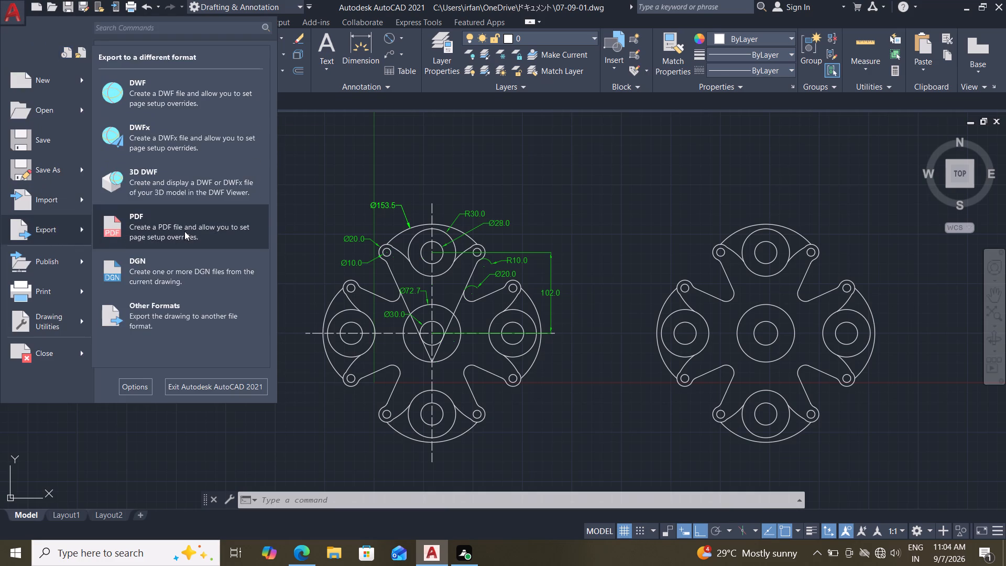
left_click(185, 230)
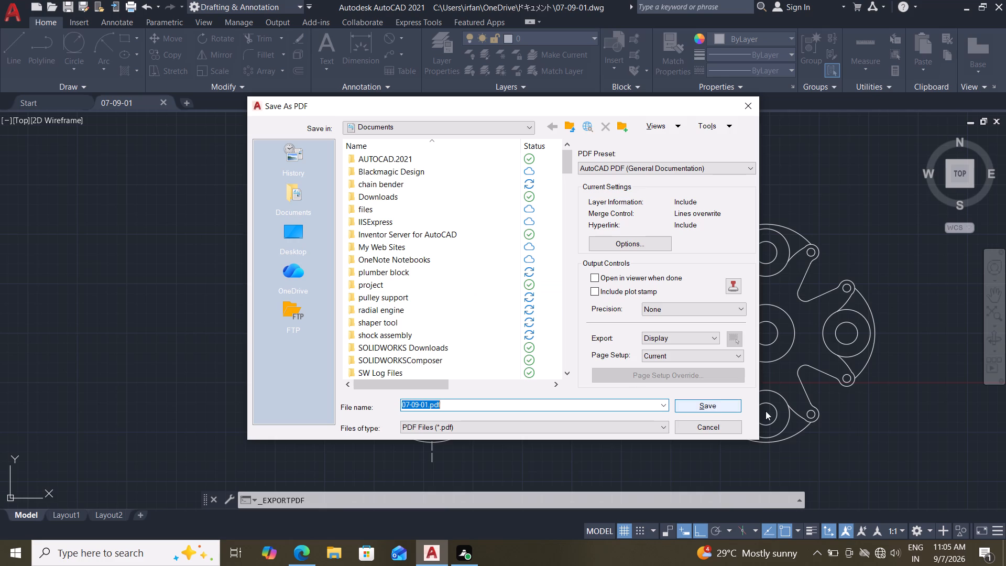
left_click(718, 405)
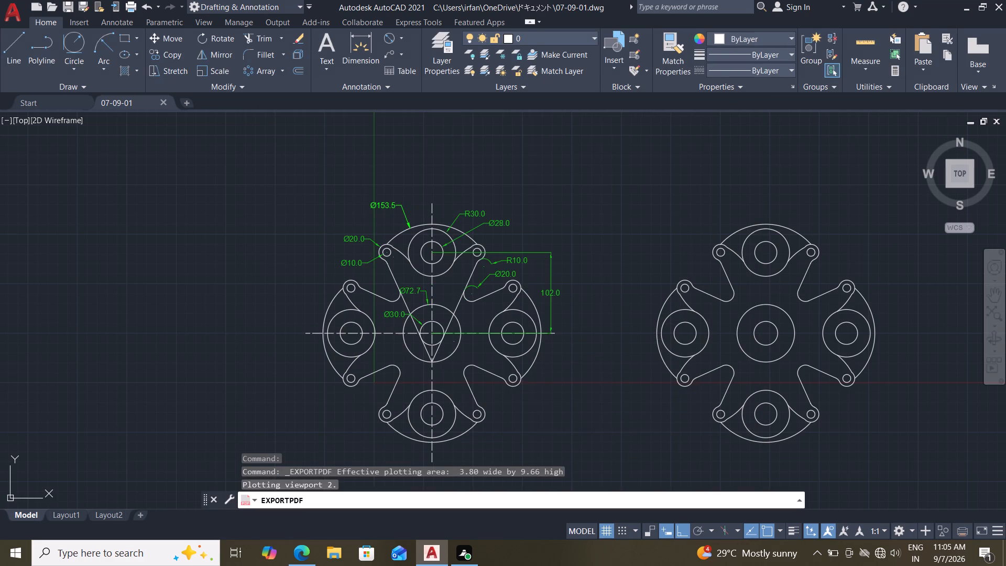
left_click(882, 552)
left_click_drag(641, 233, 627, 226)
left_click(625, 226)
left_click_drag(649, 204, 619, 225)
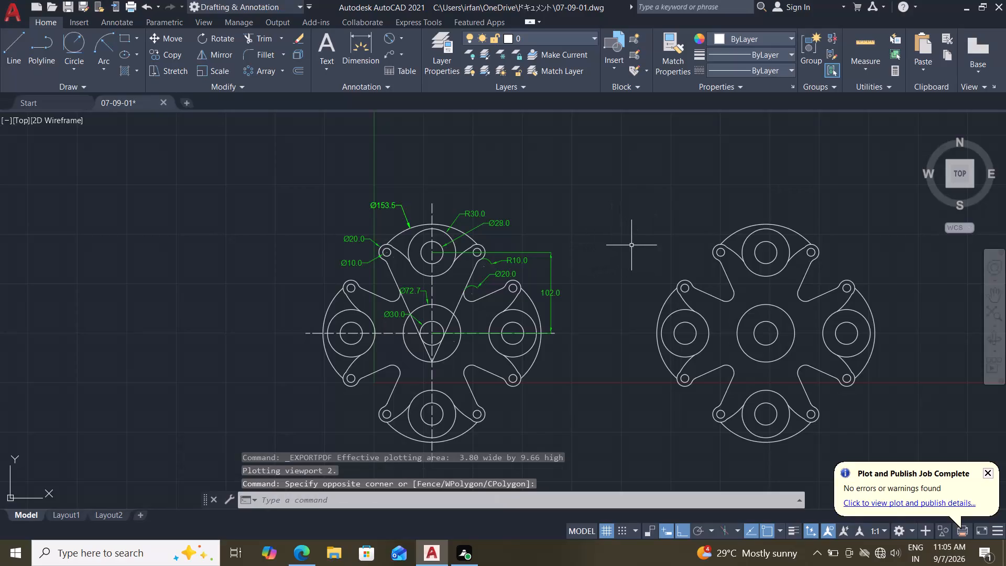